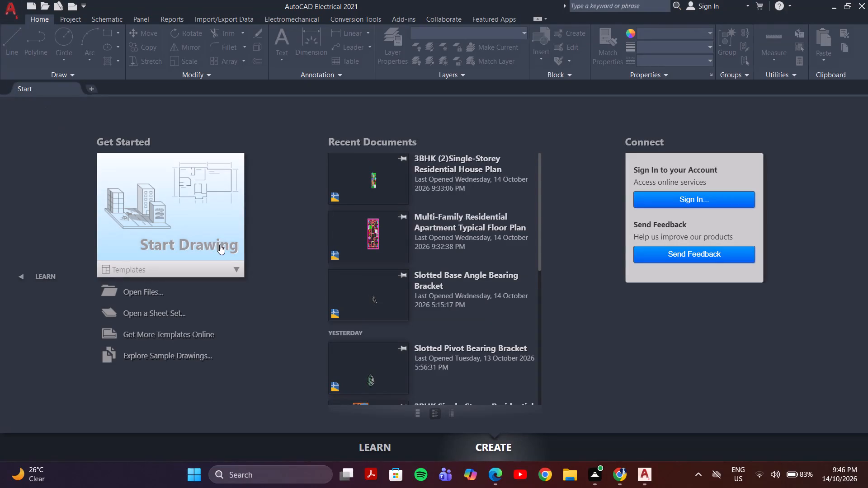
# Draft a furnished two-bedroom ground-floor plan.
# Start a new blank drawing from the start page.
pyautogui.click(193, 223)
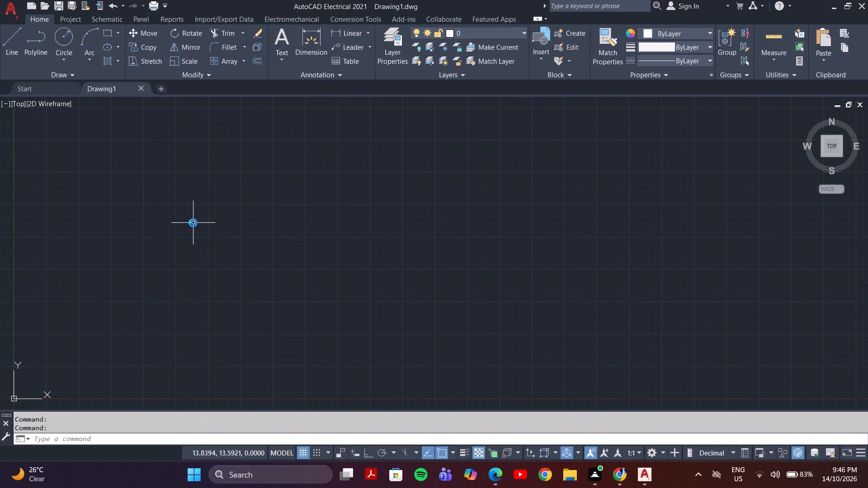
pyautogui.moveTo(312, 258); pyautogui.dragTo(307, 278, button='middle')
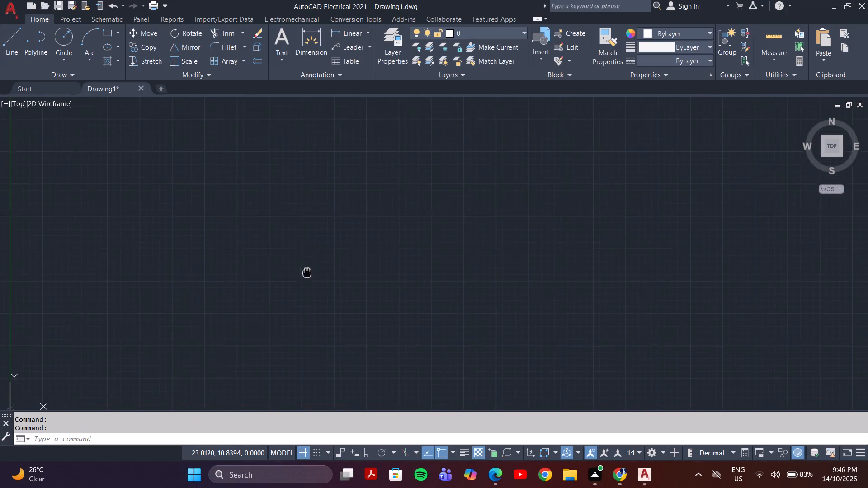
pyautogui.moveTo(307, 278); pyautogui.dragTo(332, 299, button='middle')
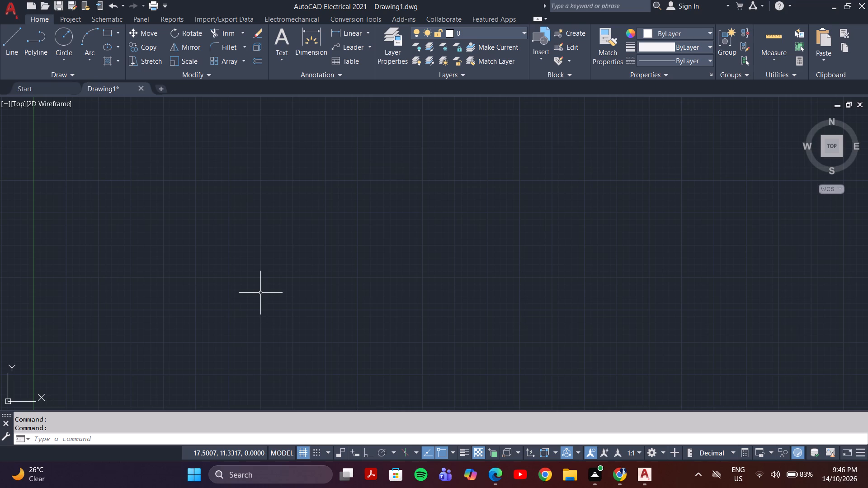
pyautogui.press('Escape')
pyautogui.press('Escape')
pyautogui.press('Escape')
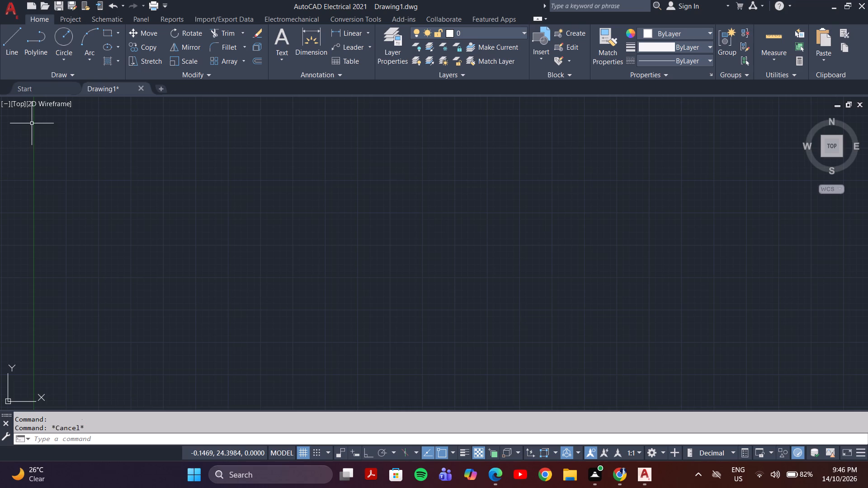
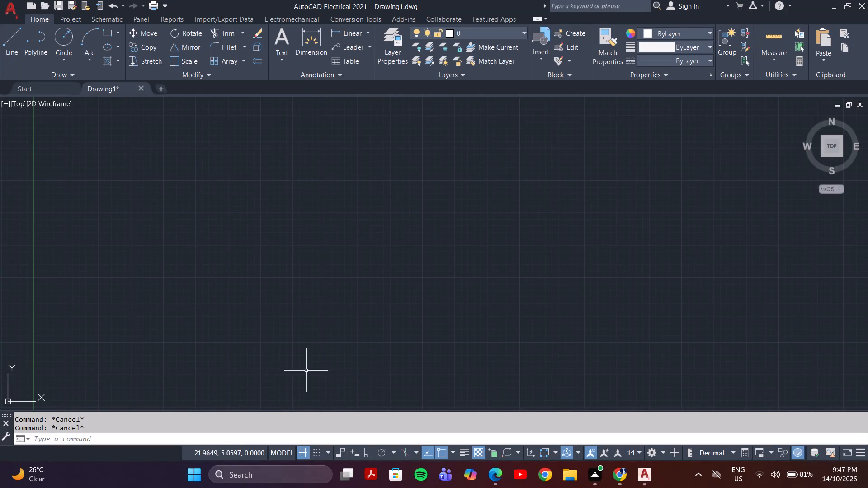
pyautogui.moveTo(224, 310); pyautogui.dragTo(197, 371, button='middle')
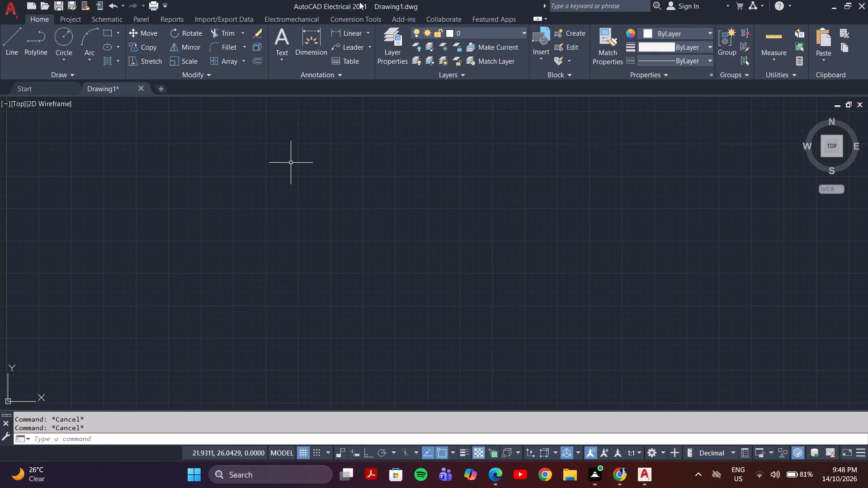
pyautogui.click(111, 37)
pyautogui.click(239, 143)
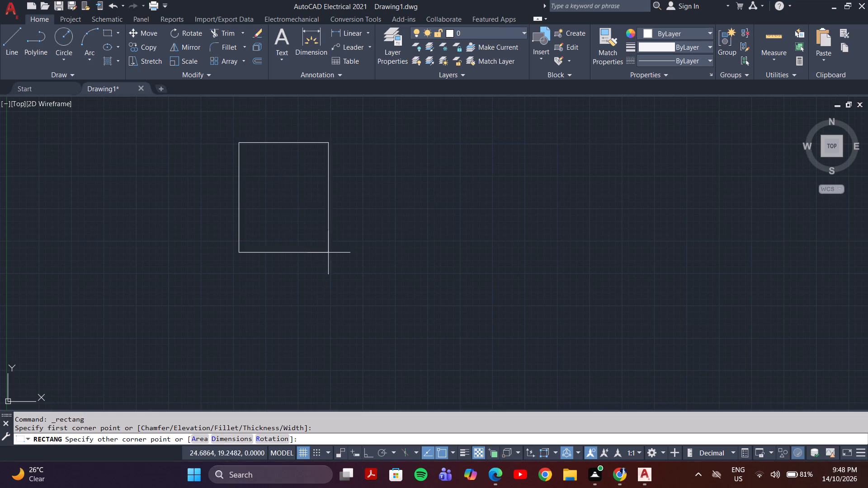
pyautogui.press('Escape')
# Configure the drawing units with Engineering length type and 0'-0" precision.
pyautogui.write('un')
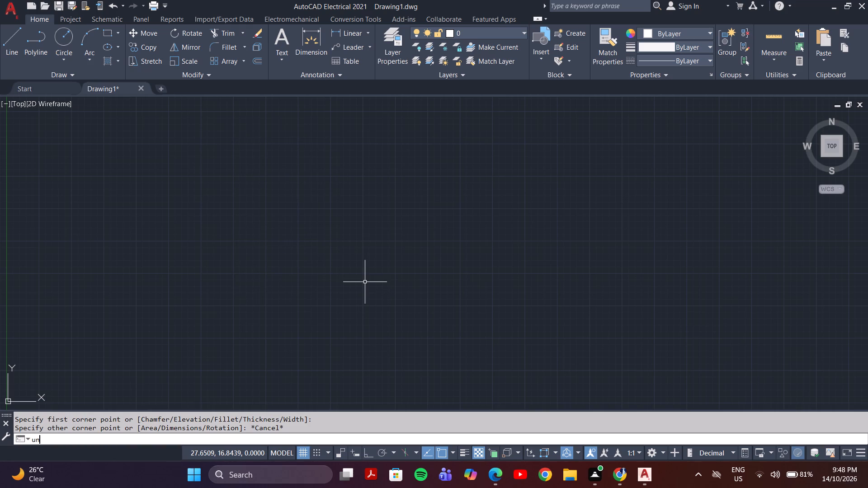
pyautogui.press('Return')
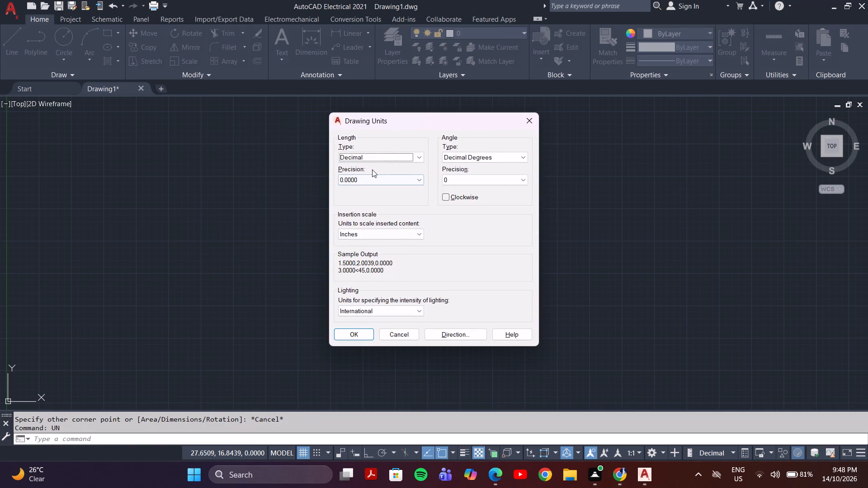
pyautogui.click(374, 183)
pyautogui.click(378, 160)
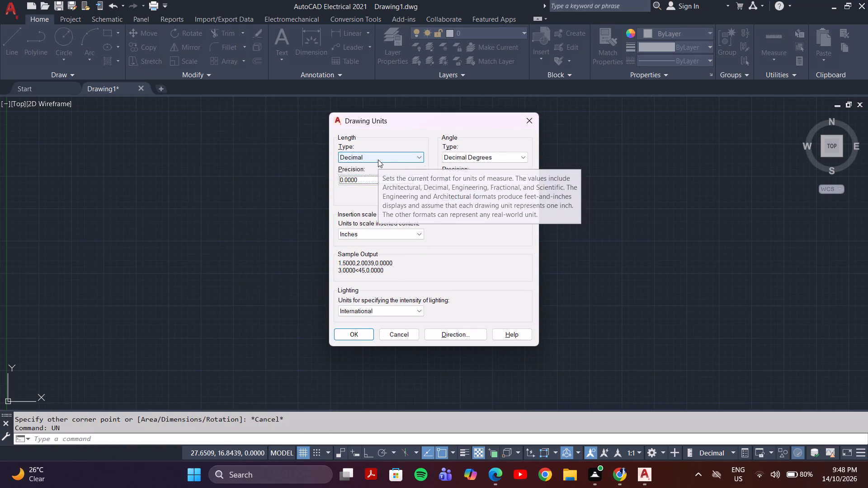
pyautogui.click(378, 160)
pyautogui.click(374, 183)
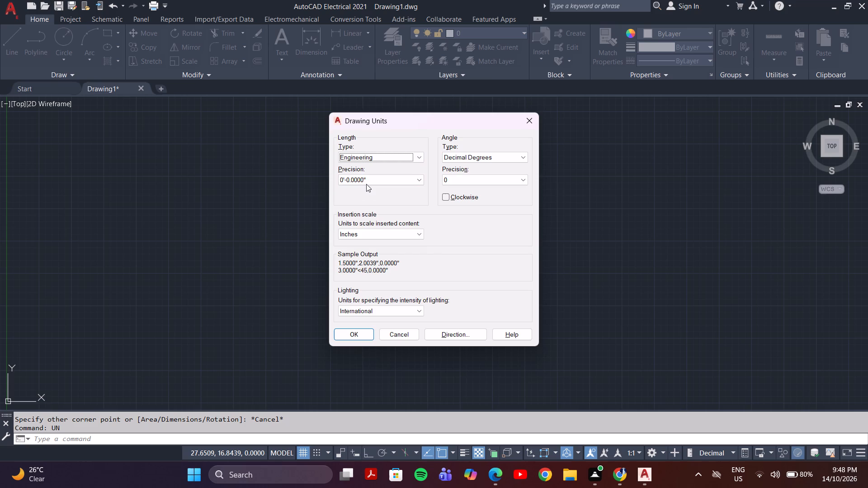
pyautogui.click(367, 176)
pyautogui.click(367, 190)
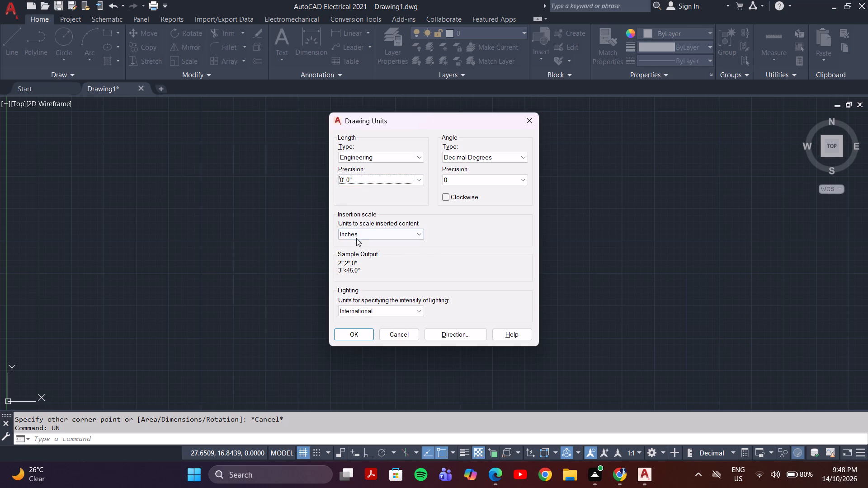
pyautogui.click(357, 235)
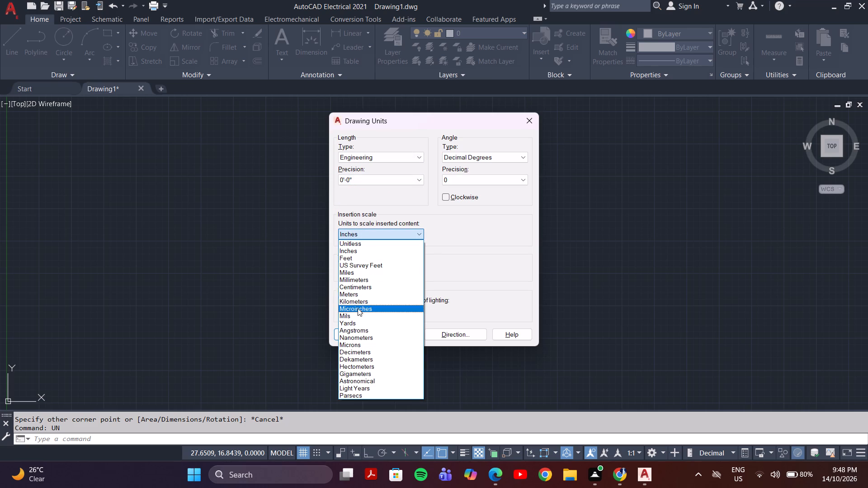
pyautogui.click(359, 248)
pyautogui.click(362, 331)
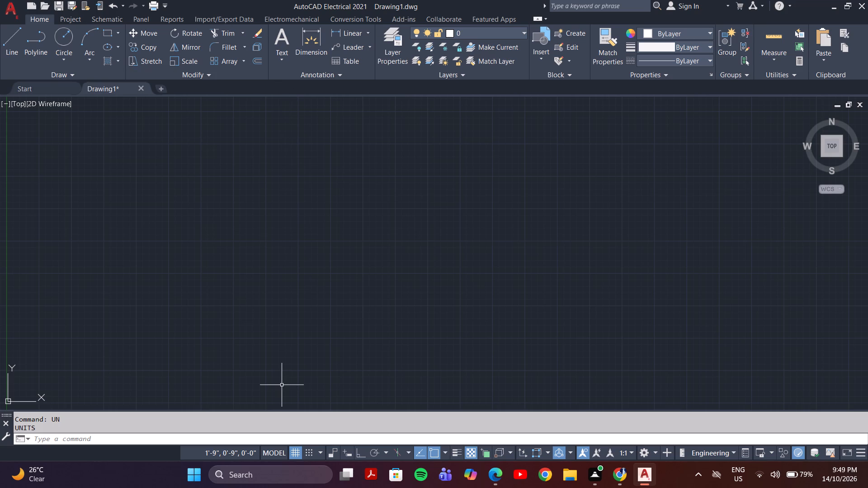
# Modify the Standard dimension style's primary units to Engineering format with 0'-0" precision.
pyautogui.click(185, 432)
pyautogui.click(187, 441)
pyautogui.press('d')
pyautogui.press('Return')
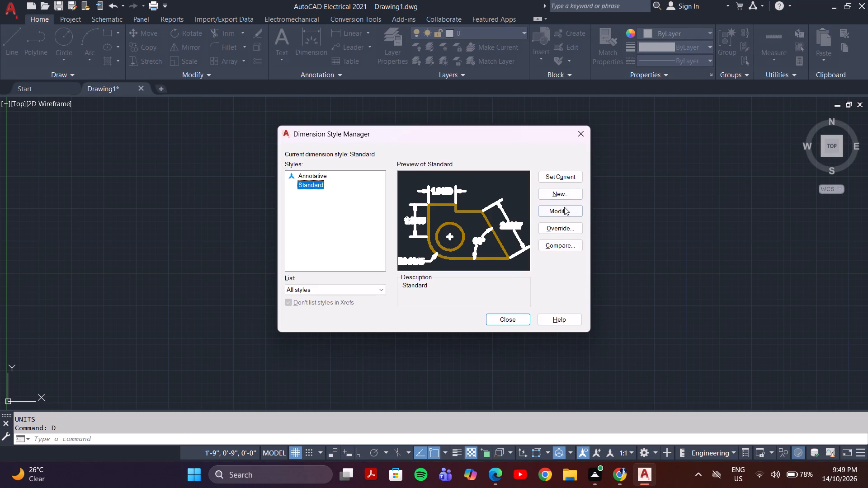
pyautogui.click(564, 207)
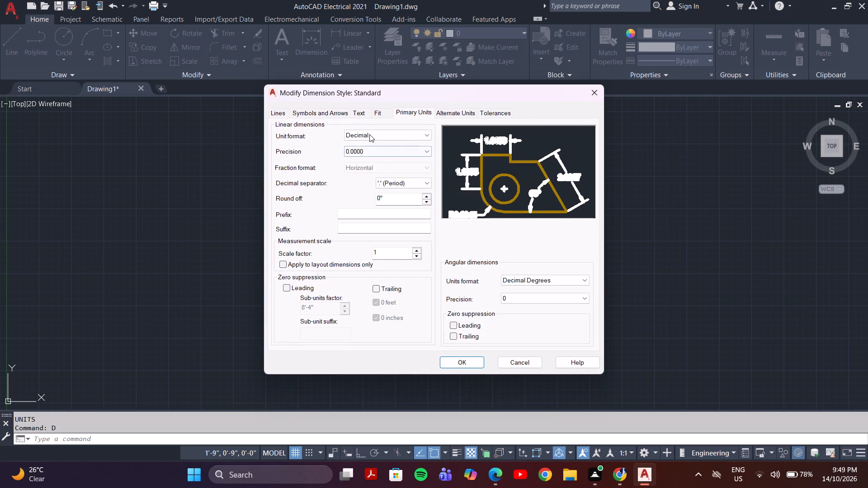
pyautogui.click(377, 154)
pyautogui.click(373, 161)
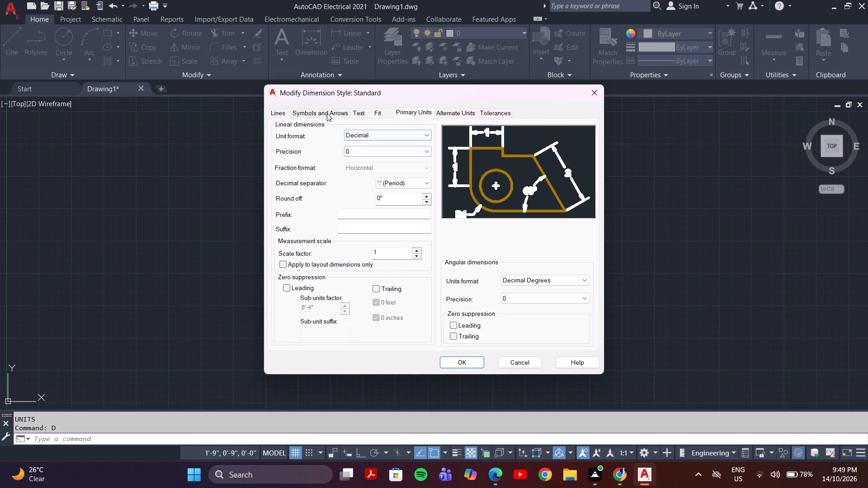
pyautogui.click(391, 132)
pyautogui.click(391, 159)
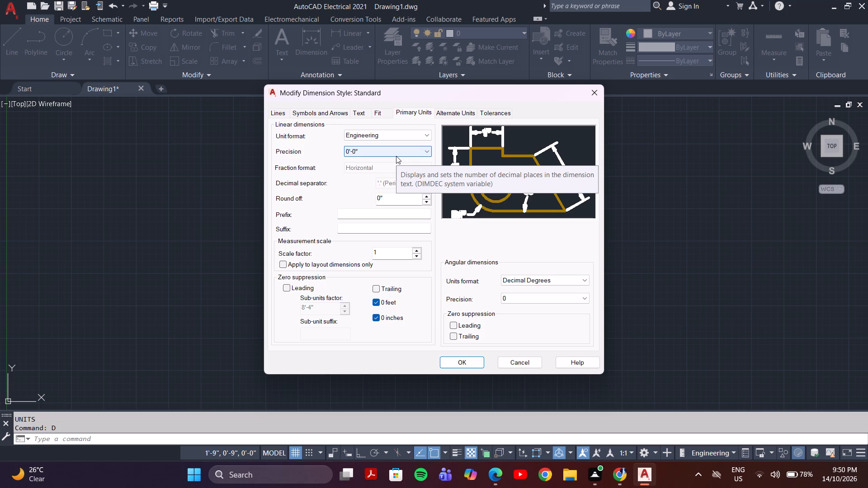
# Set the Standard dimension style's arrow size to 6 inches.
pyautogui.click(362, 110)
pyautogui.click(335, 113)
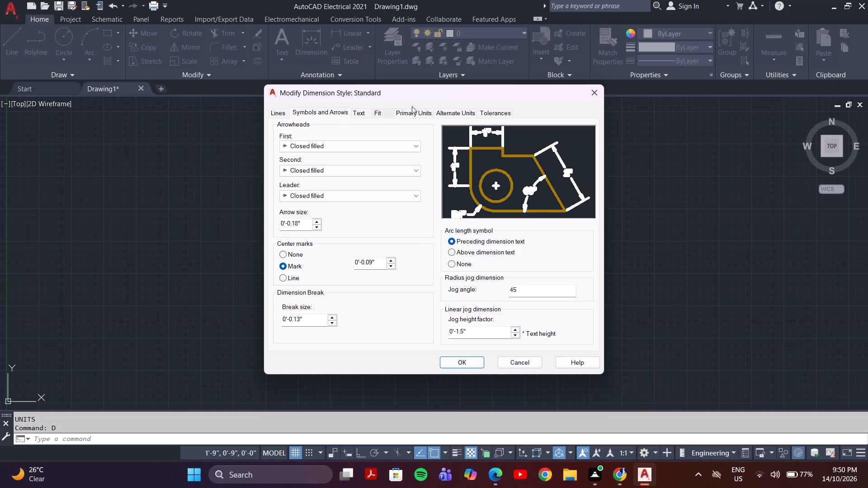
pyautogui.click(422, 114)
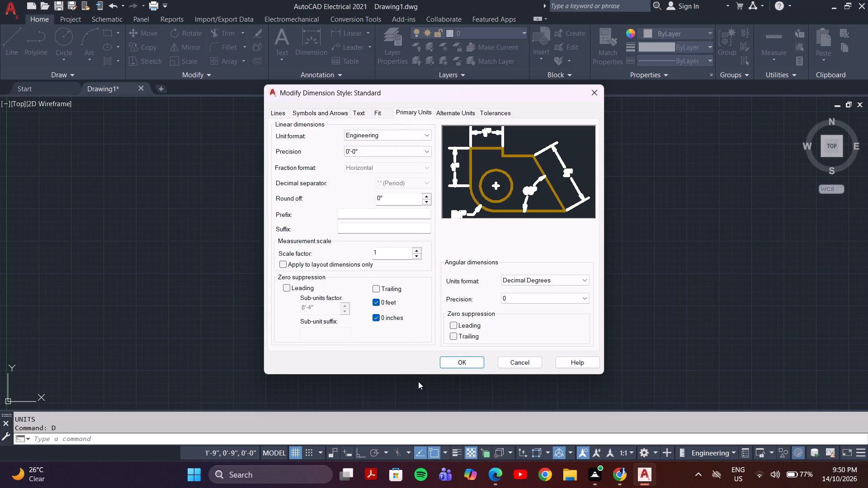
pyautogui.click(317, 110)
pyautogui.moveTo(304, 228); pyautogui.dragTo(217, 239)
pyautogui.press('BackSpace')
pyautogui.press('6')
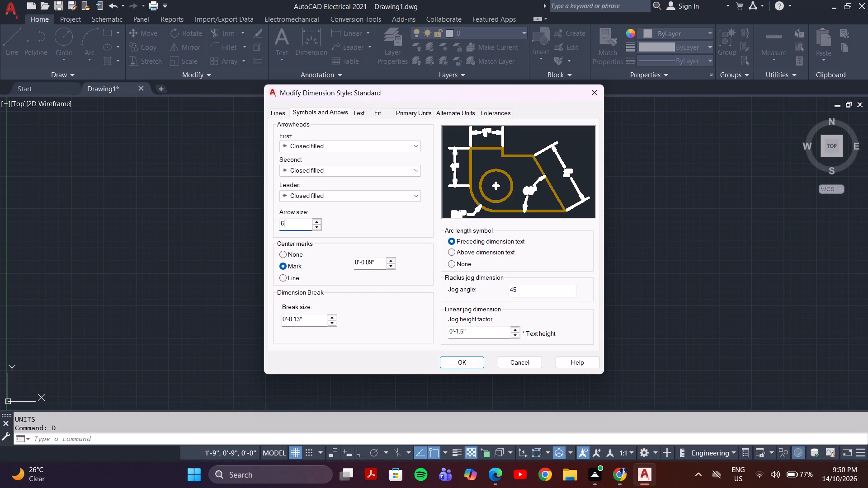
# Set the Standard dimension style's text height to 6 inches and apply the style modifications.
pyautogui.click(412, 110)
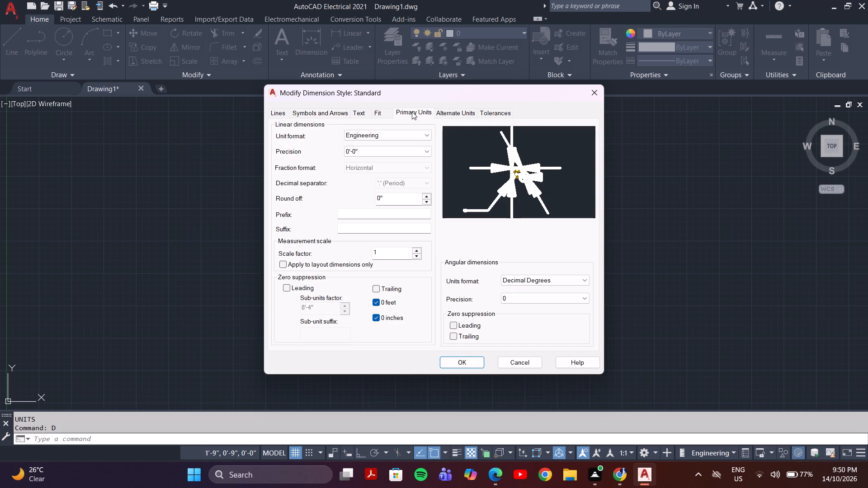
pyautogui.click(383, 115)
pyautogui.click(356, 114)
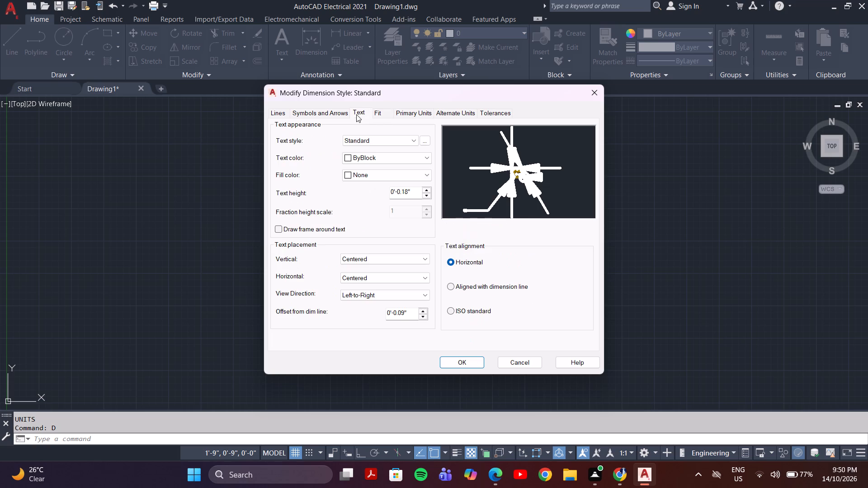
pyautogui.click(468, 111)
pyautogui.click(413, 115)
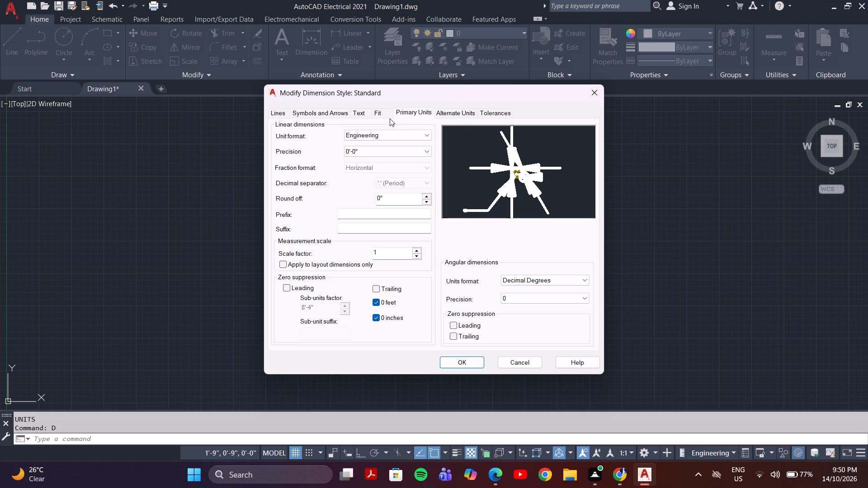
pyautogui.click(311, 114)
pyautogui.click(356, 113)
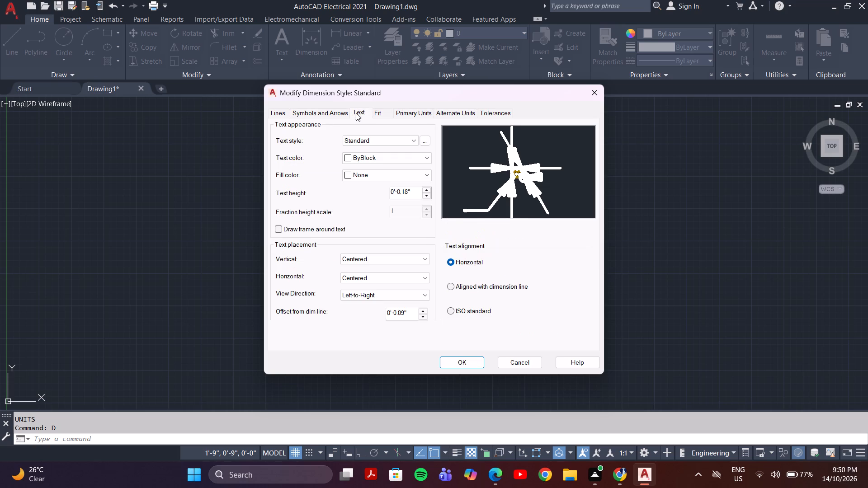
pyautogui.moveTo(410, 190); pyautogui.dragTo(365, 200)
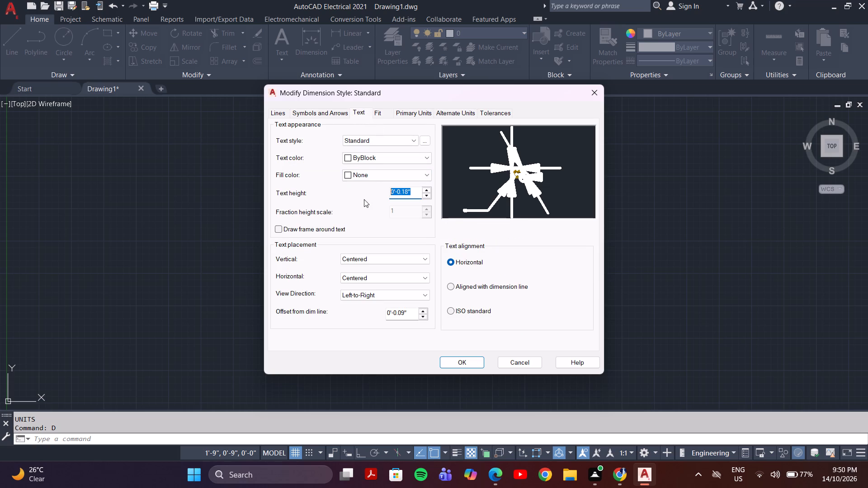
pyautogui.press('BackSpace')
pyautogui.press('6')
pyautogui.click(469, 365)
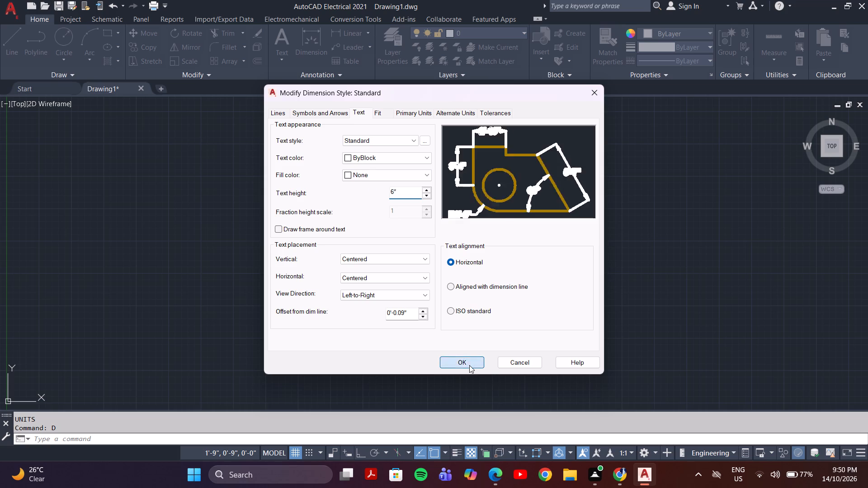
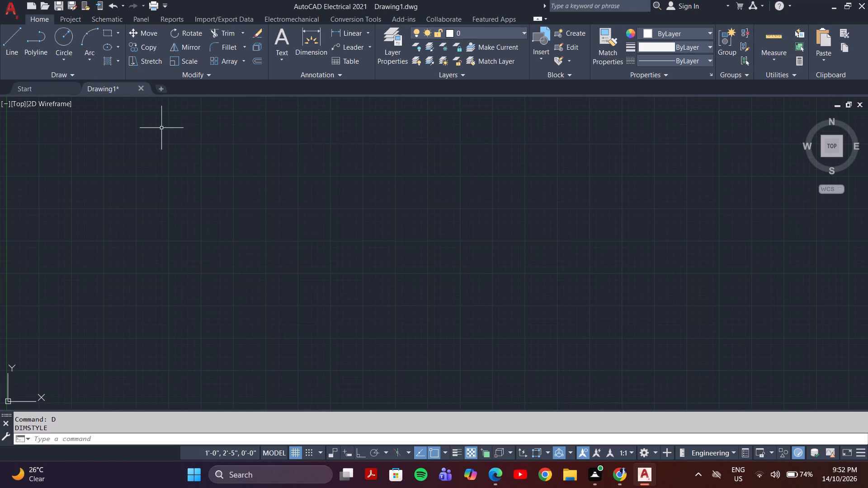
# Draw a rectangle with a length of 26' and a width of 44', placed near the drawing origin.
pyautogui.moveTo(236, 189); pyautogui.dragTo(220, 294, button='middle')
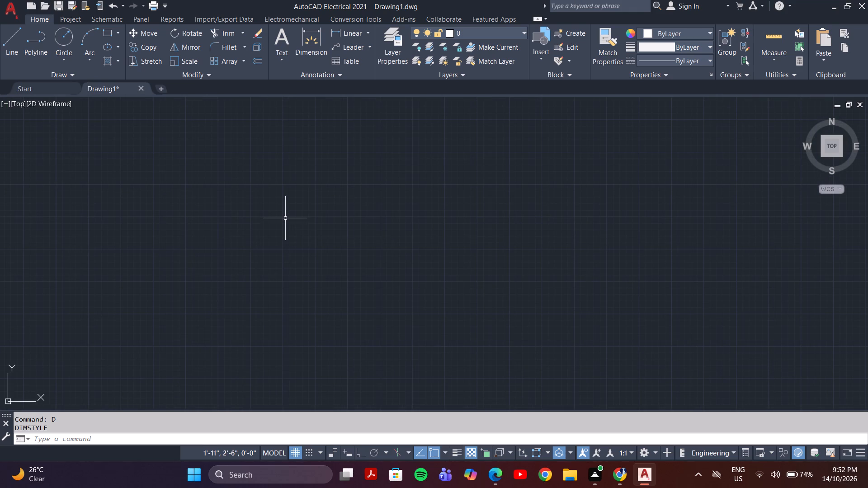
pyautogui.write('rec')
pyautogui.press('Return')
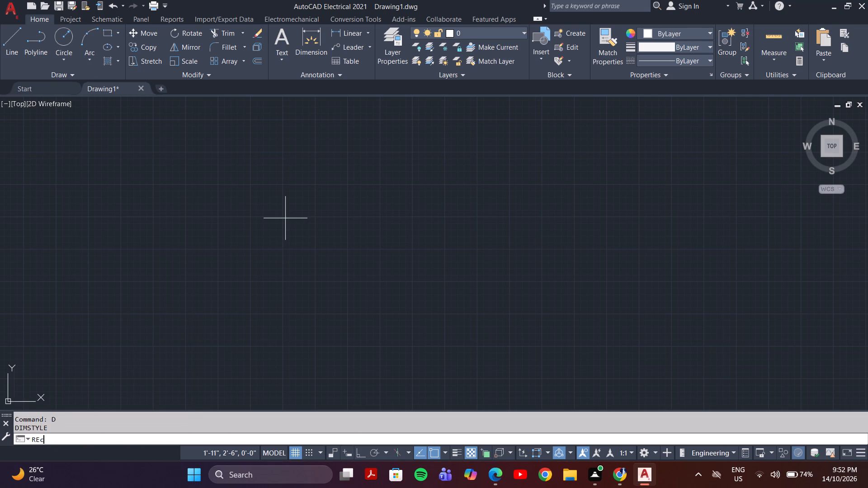
pyautogui.click(307, 172)
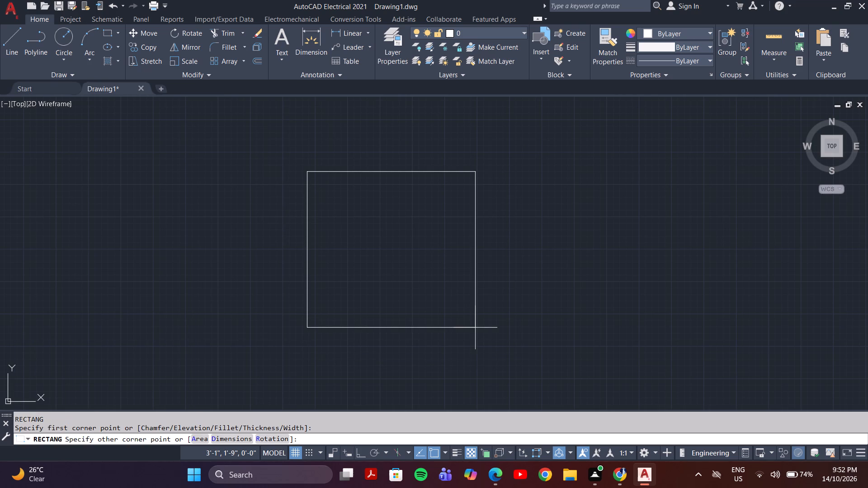
pyautogui.press('d')
pyautogui.press('Return')
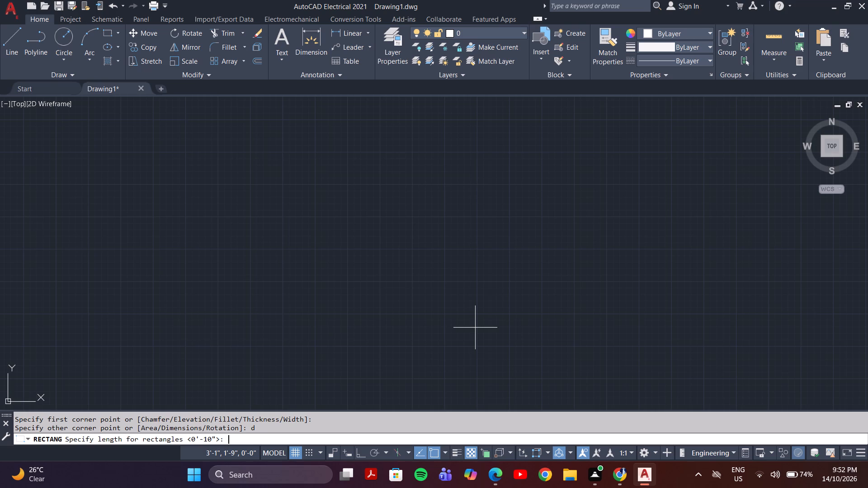
pyautogui.press('2')
pyautogui.write("6'")
pyautogui.press('Return')
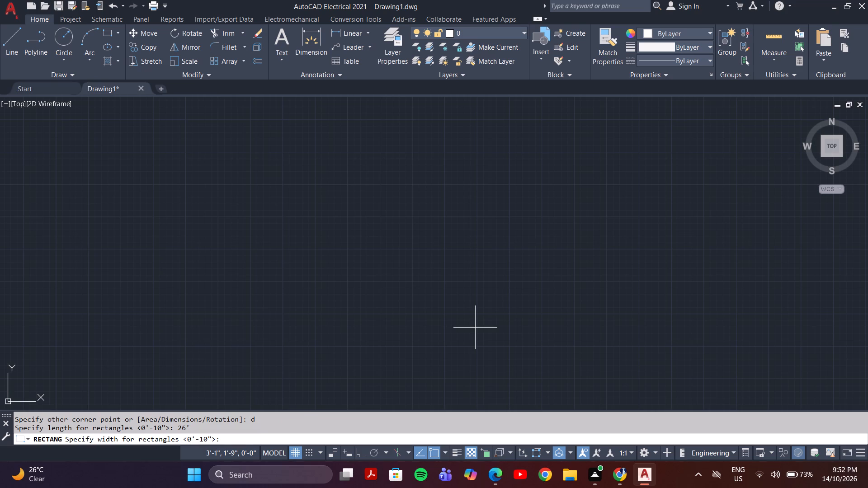
pyautogui.write('44')
pyautogui.press("'")
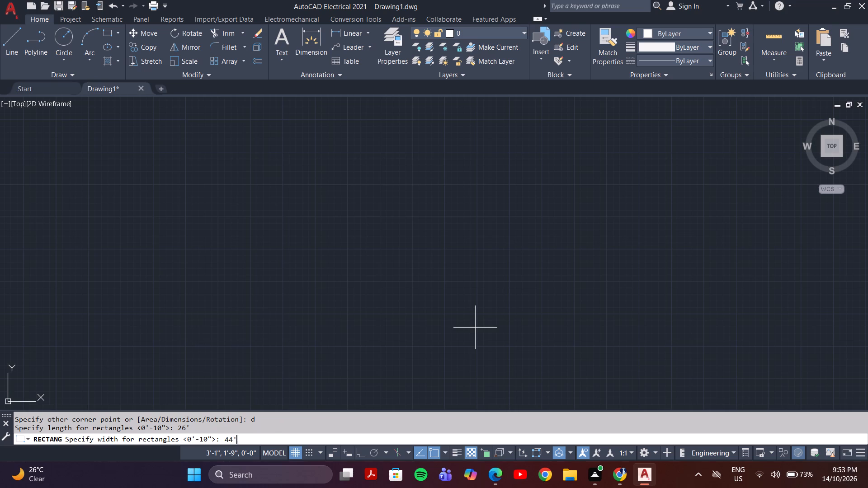
pyautogui.press('Return')
pyautogui.click(474, 328)
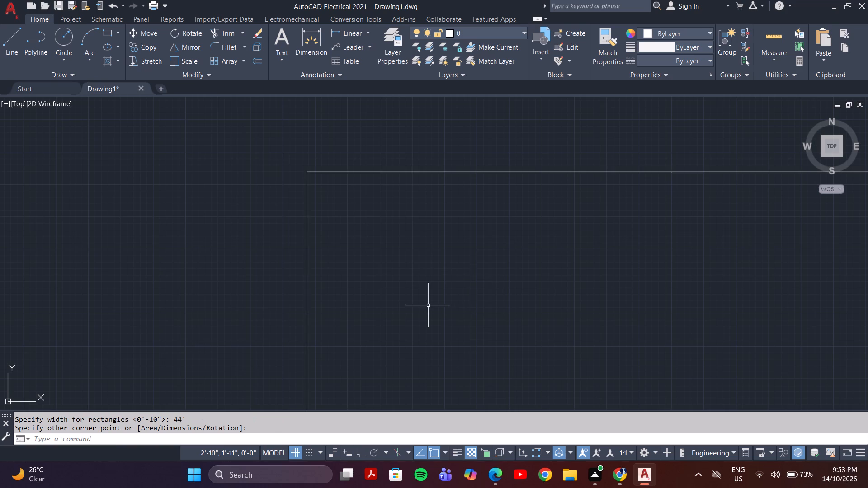
# Move the rectangle up and to the right so it lies above the X axis, clear of the drawing origin.
pyautogui.scroll(-2, 422, 305)
pyautogui.moveTo(424, 299); pyautogui.dragTo(146, 240, button='middle')
pyautogui.scroll(-4, 229, 261)
pyautogui.scroll(-1, 275, 268)
pyautogui.moveTo(277, 269); pyautogui.dragTo(305, 220, button='middle')
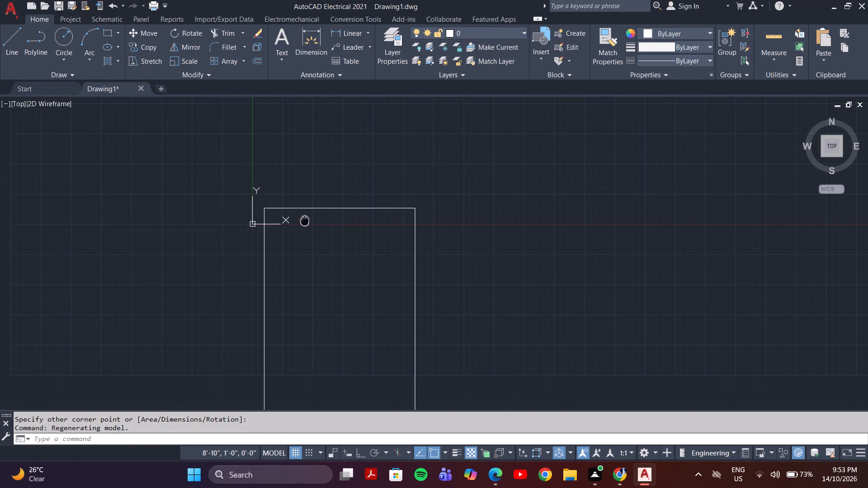
pyautogui.click(436, 203)
pyautogui.click(376, 285)
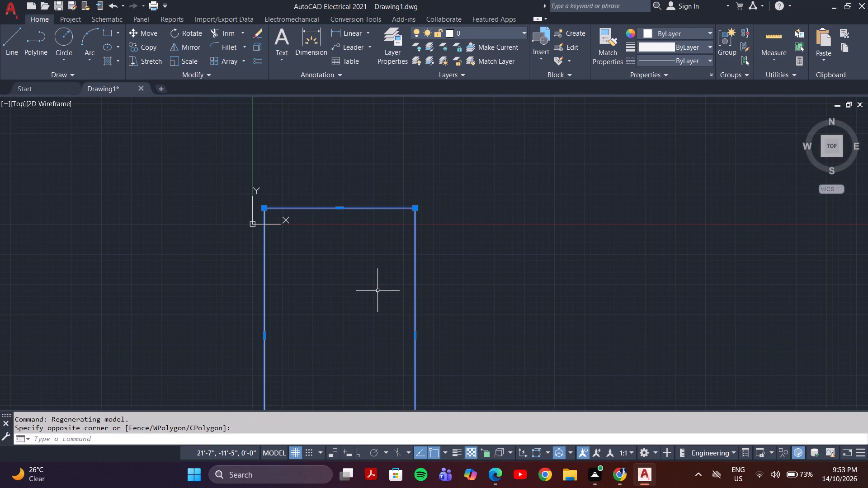
pyautogui.press('m')
pyautogui.press('Return')
pyautogui.click(360, 279)
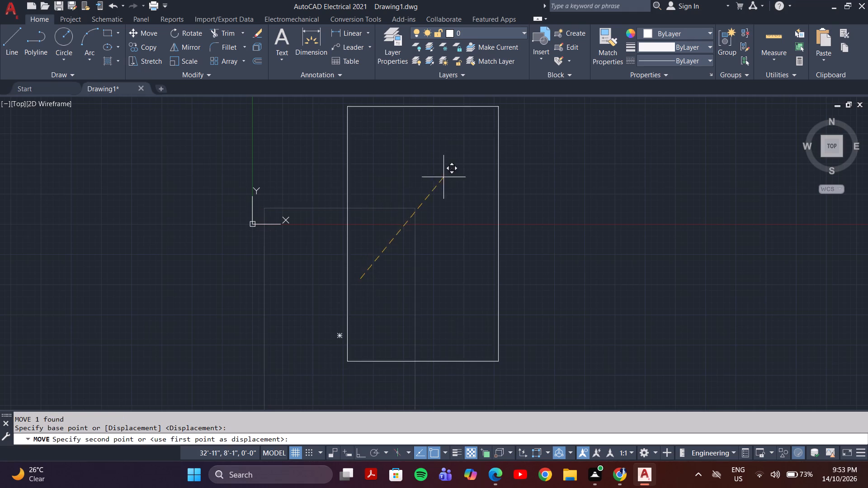
pyautogui.scroll(-4, 443, 177)
pyautogui.moveTo(441, 187); pyautogui.dragTo(398, 323, button='middle')
pyautogui.click(478, 155)
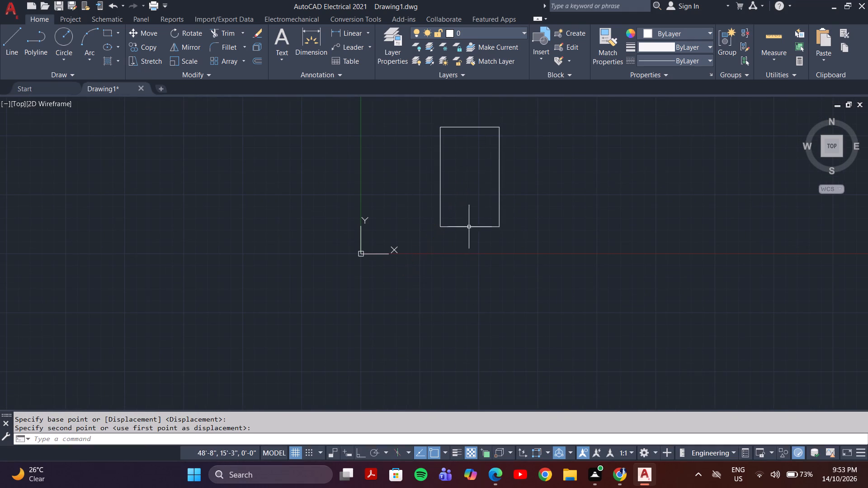
# Offset the rectangle 9" inward to form the inner wall line.
pyautogui.moveTo(474, 189); pyautogui.dragTo(440, 336, button='middle')
pyautogui.scroll(1, 426, 311)
pyautogui.moveTo(426, 310); pyautogui.dragTo(428, 272, button='middle')
pyautogui.scroll(1, 428, 272)
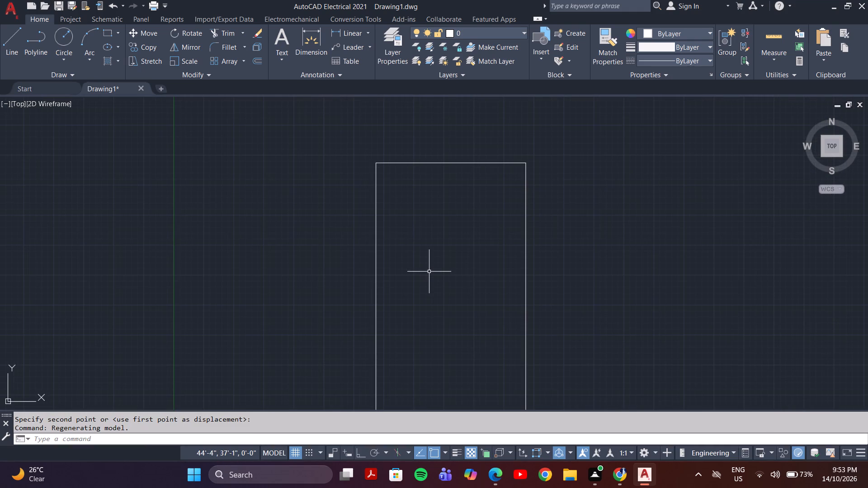
pyautogui.scroll(-2, 497, 246)
pyautogui.scroll(2, 497, 254)
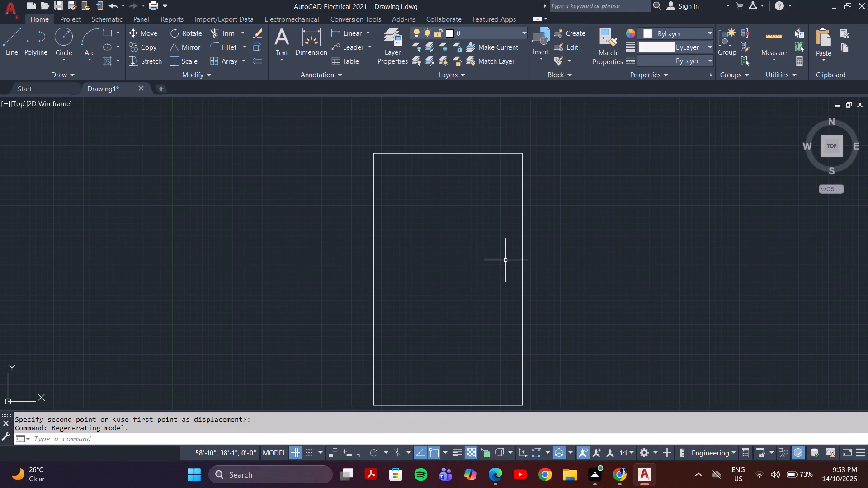
pyautogui.press('o')
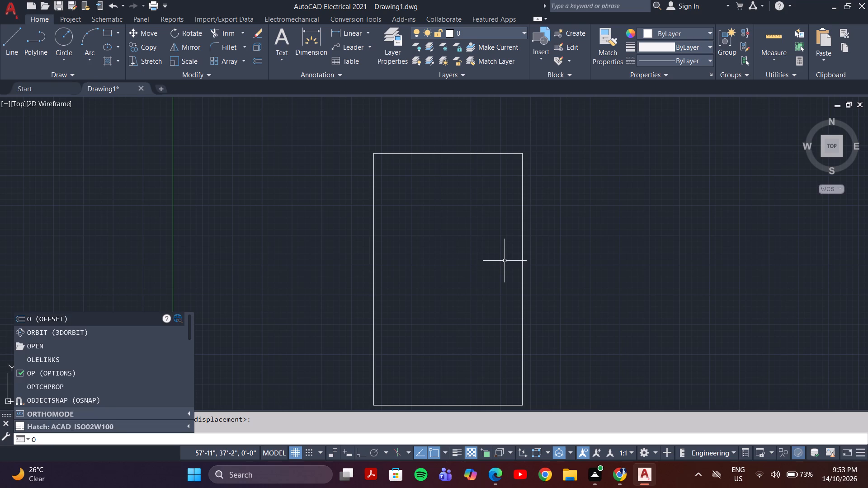
pyautogui.press('Return')
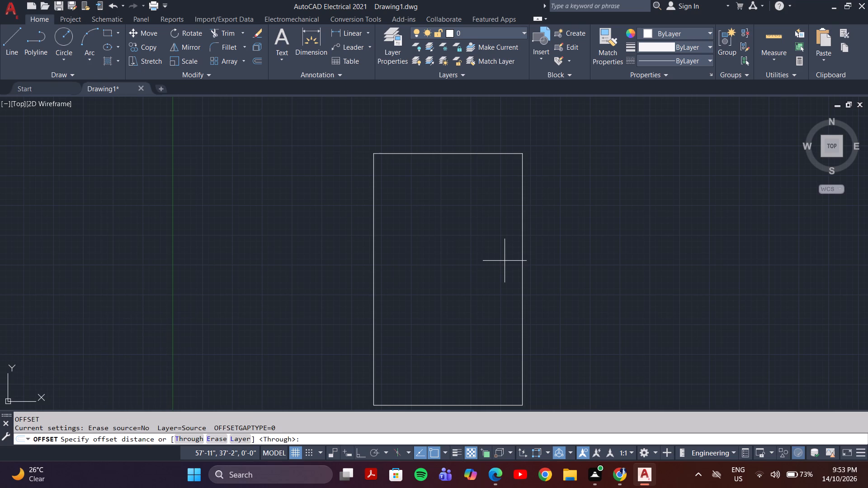
pyautogui.write('9"')
pyautogui.press('Return')
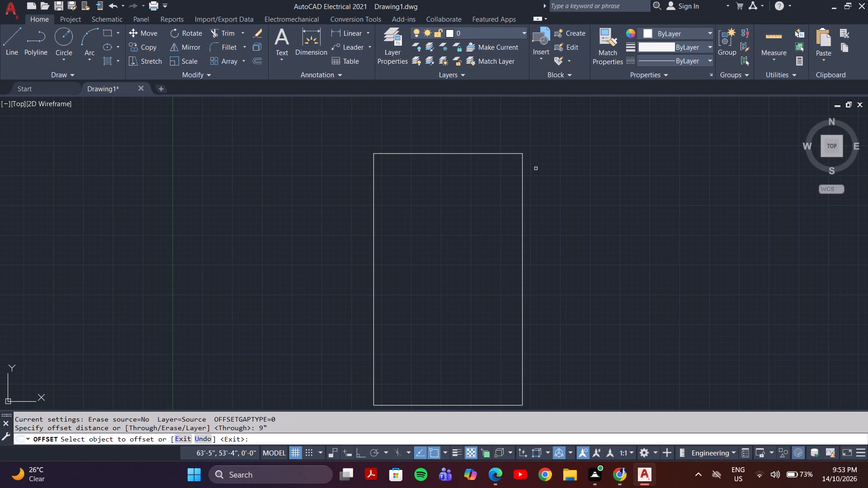
pyautogui.click(523, 174)
pyautogui.click(501, 193)
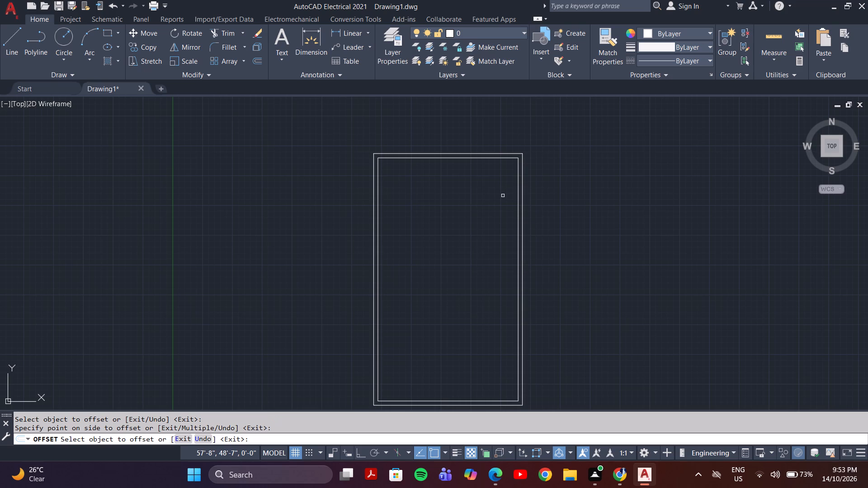
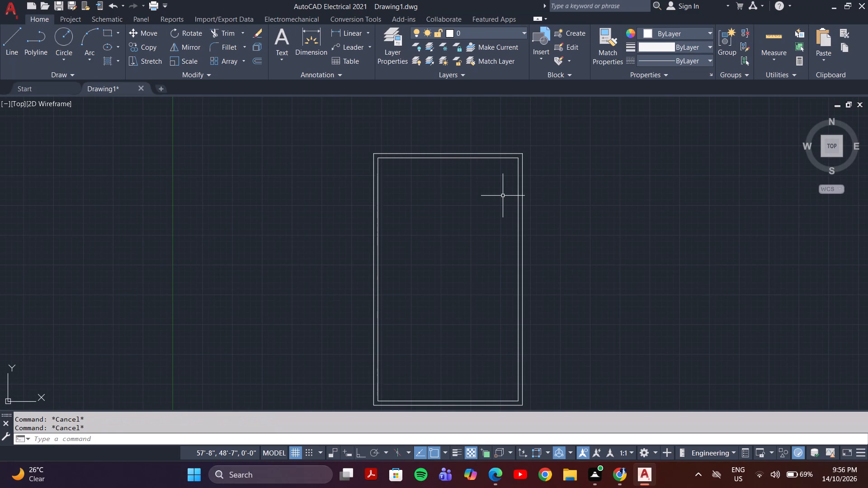
# Explode the inner wall rectangle into separate lines.
pyautogui.moveTo(446, 274); pyautogui.dragTo(371, 304, button='middle')
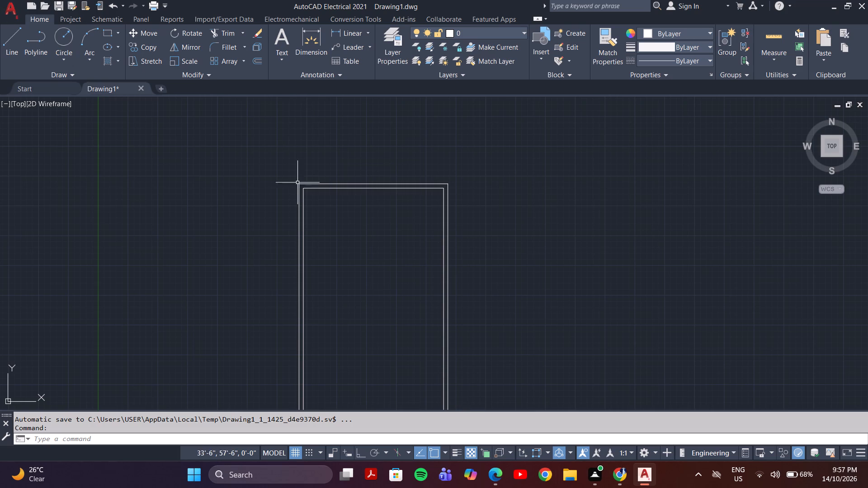
pyautogui.click(356, 188)
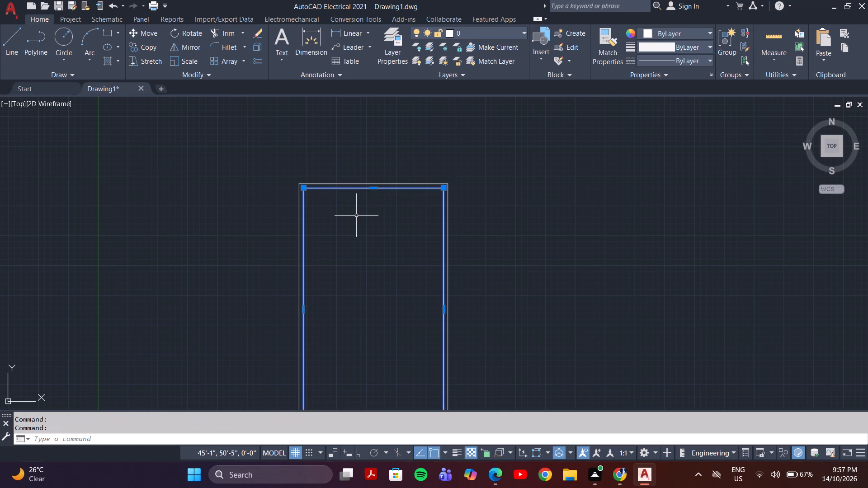
pyautogui.press('Escape')
pyautogui.press('Escape')
pyautogui.press('x')
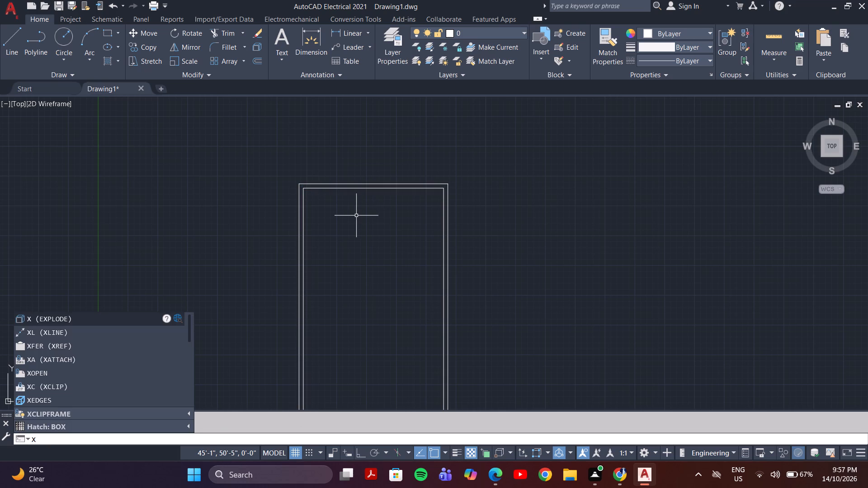
pyautogui.press('Escape')
pyautogui.scroll(3, 318, 171)
pyautogui.click(363, 232)
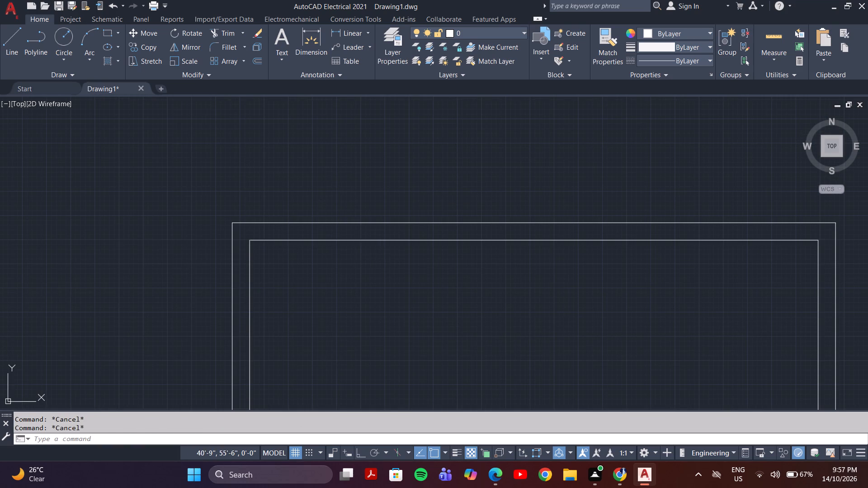
pyautogui.click(344, 274)
pyautogui.press('x')
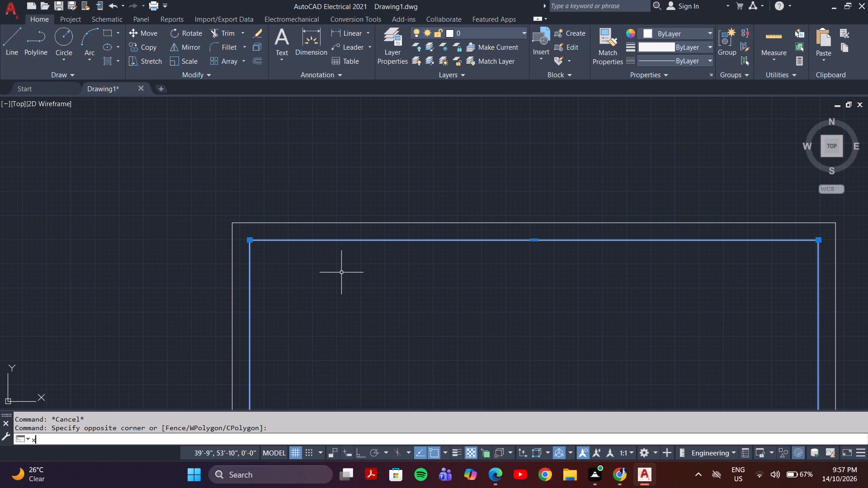
pyautogui.press('Return')
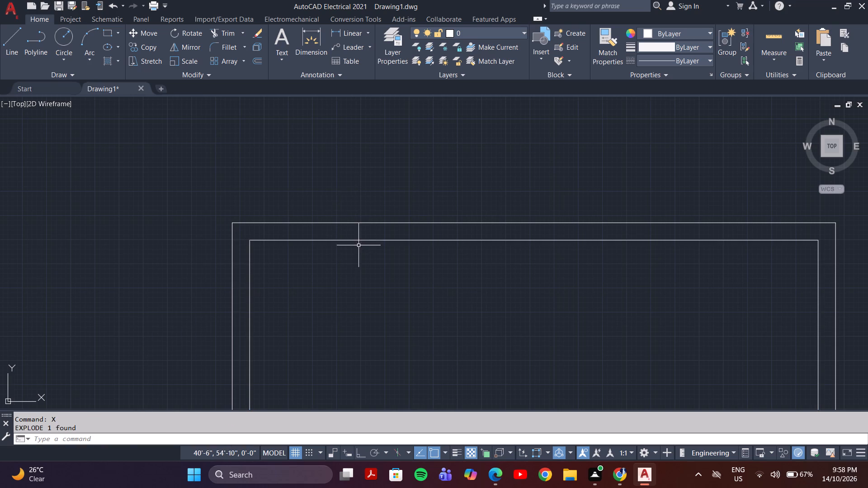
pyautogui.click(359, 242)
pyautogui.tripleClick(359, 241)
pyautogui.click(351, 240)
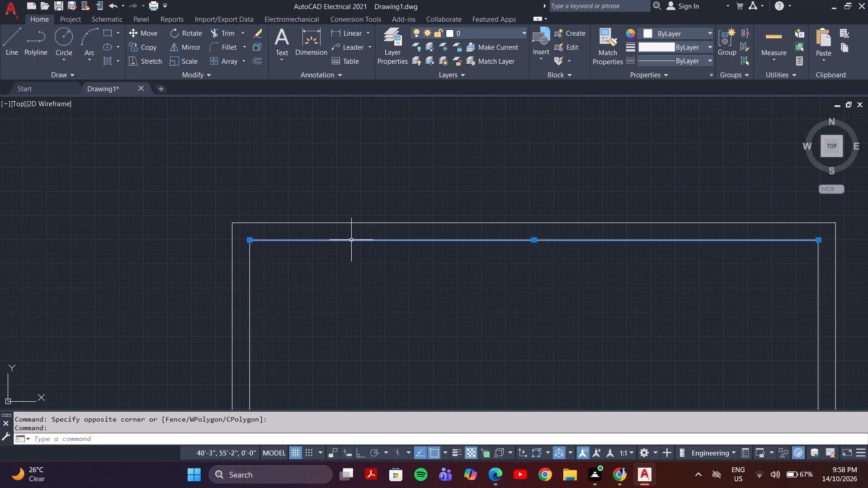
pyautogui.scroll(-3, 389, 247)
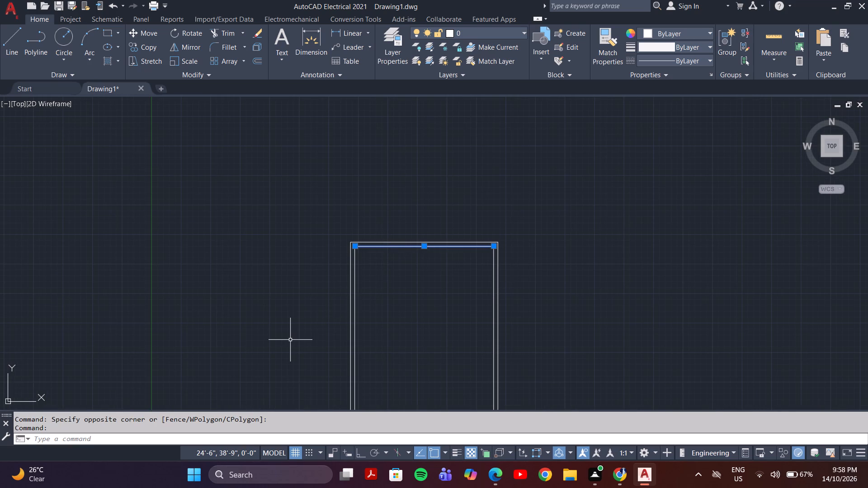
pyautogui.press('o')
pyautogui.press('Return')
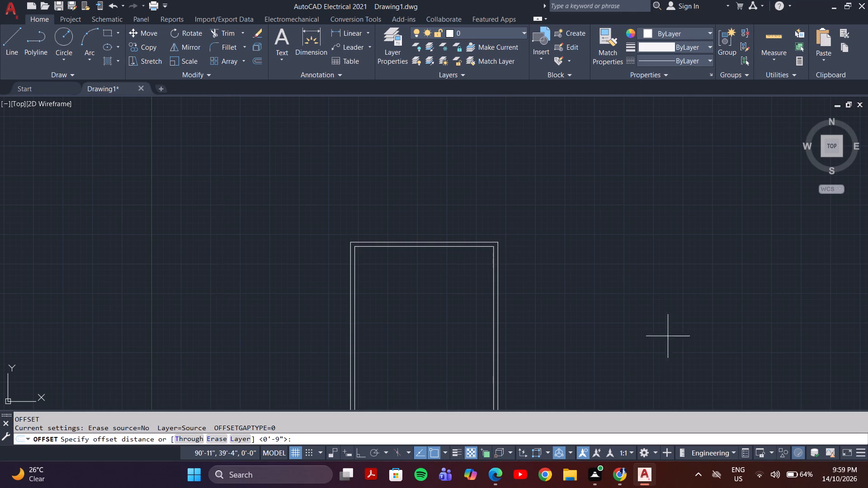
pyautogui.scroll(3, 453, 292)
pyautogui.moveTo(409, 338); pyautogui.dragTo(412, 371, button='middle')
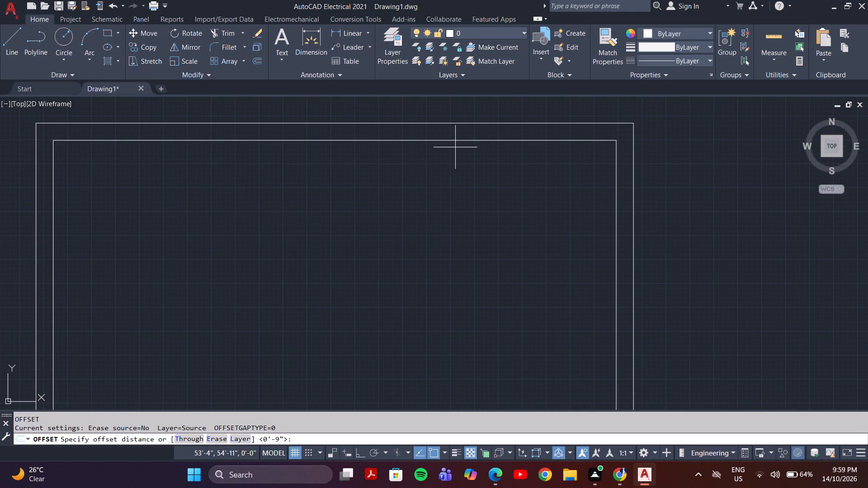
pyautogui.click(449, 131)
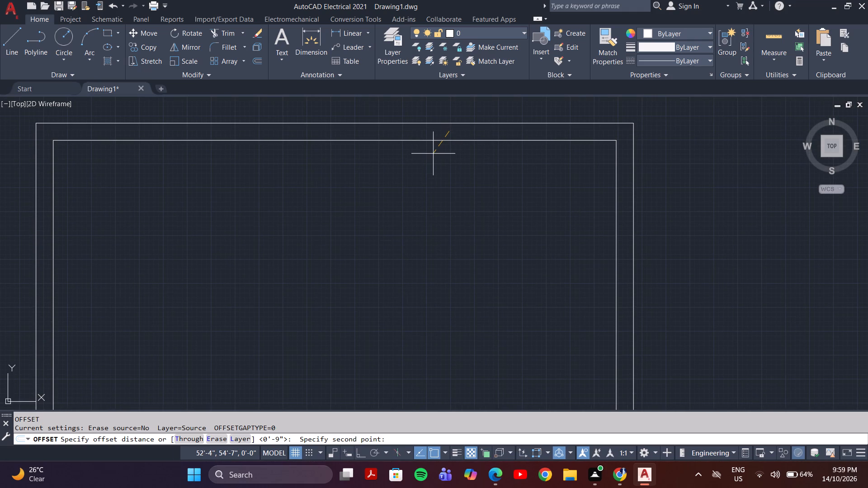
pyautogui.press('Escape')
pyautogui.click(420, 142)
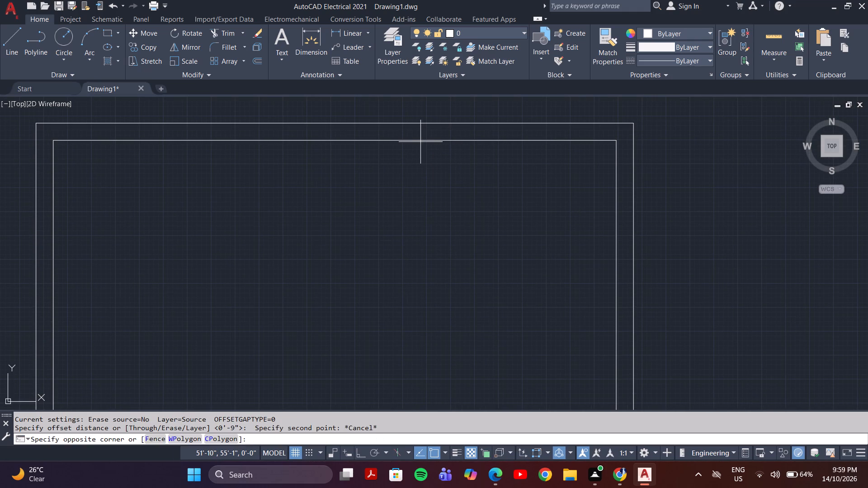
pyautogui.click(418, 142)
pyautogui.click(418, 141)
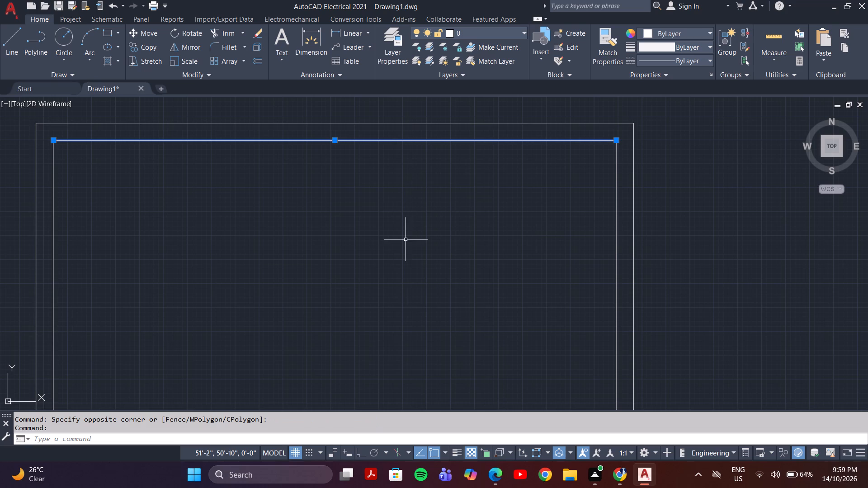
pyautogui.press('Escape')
# Offset the upper inner wall line 12' downward into the plan to mark the first room's partition.
pyautogui.press('o')
pyautogui.press('Return')
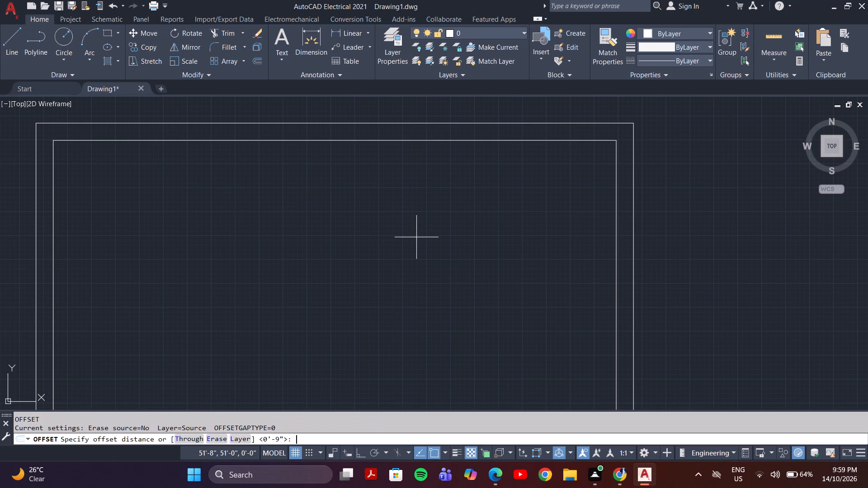
pyautogui.click(297, 436)
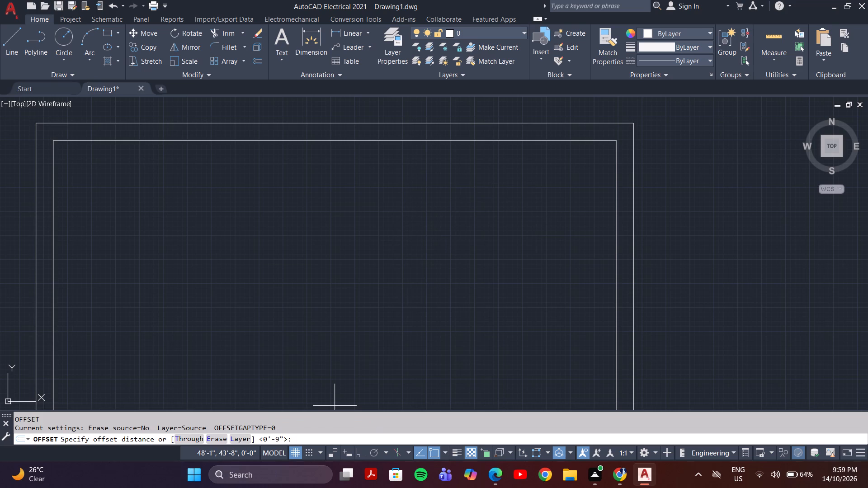
pyautogui.write("12'")
pyautogui.press('Return')
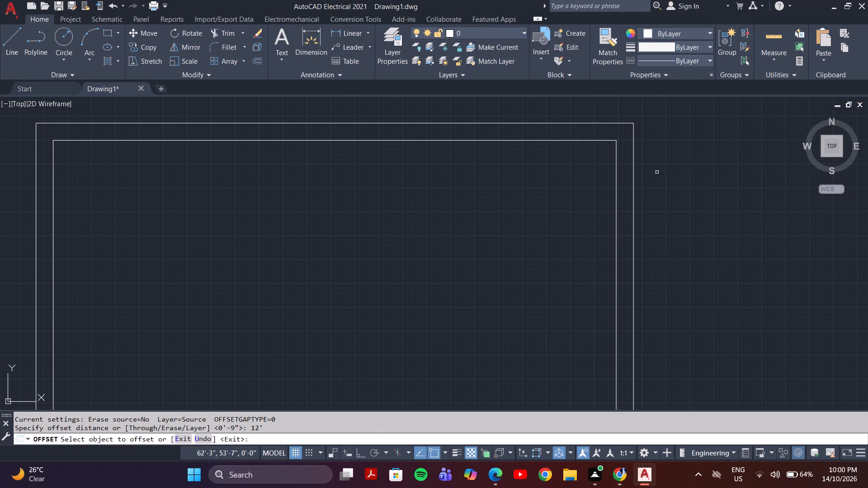
pyautogui.click(603, 139)
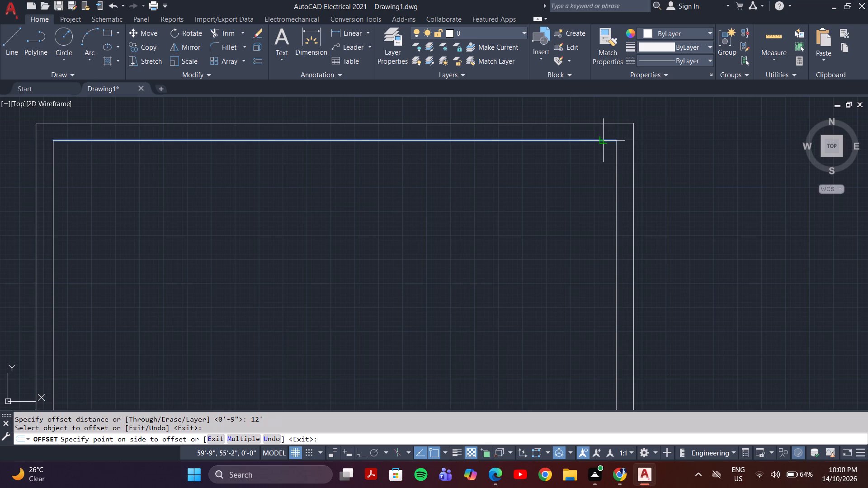
pyautogui.scroll(-3, 499, 343)
pyautogui.click(500, 347)
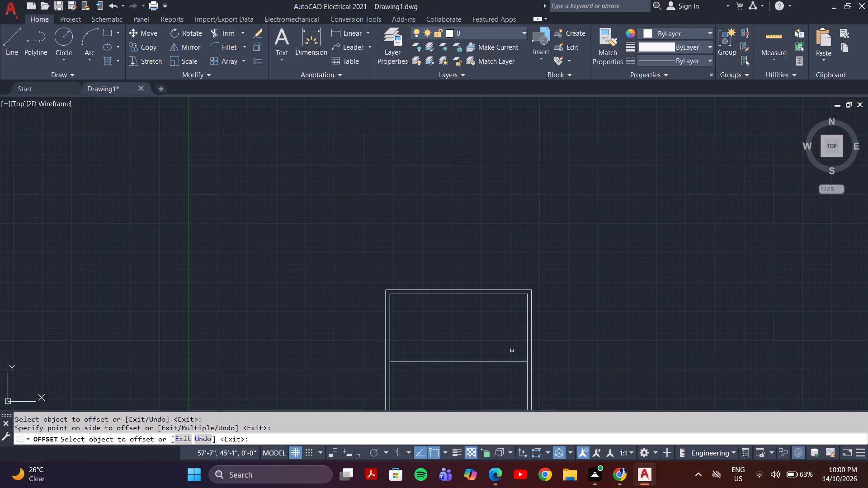
pyautogui.press('Escape')
pyautogui.press('Escape')
pyautogui.press('Escape')
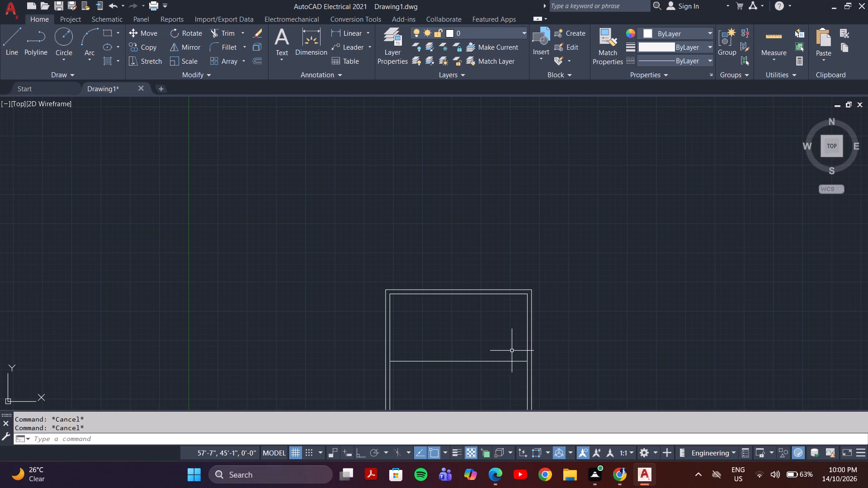
# Offset the new partition line 6" downward to give the interior wall its thickness.
pyautogui.press('o')
pyautogui.press('Return')
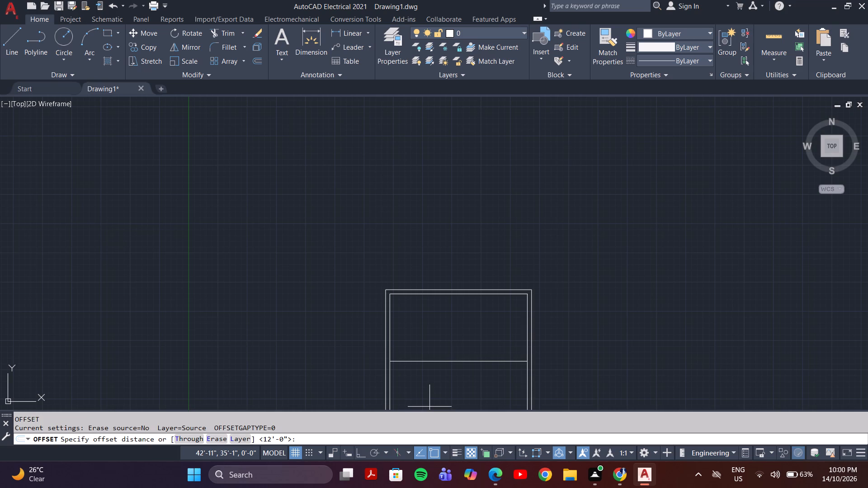
pyautogui.write('6"')
pyautogui.press('Return')
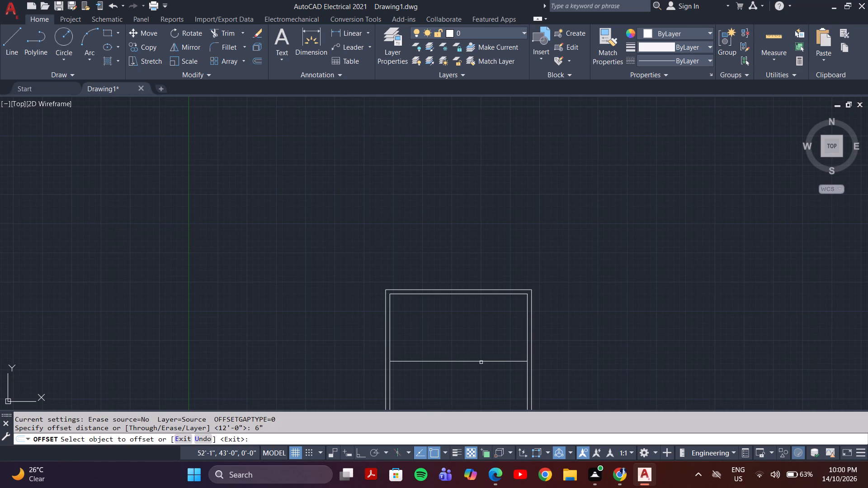
pyautogui.click(481, 361)
pyautogui.click(482, 375)
pyautogui.scroll(2, 482, 373)
pyautogui.moveTo(482, 373); pyautogui.dragTo(479, 282, button='middle')
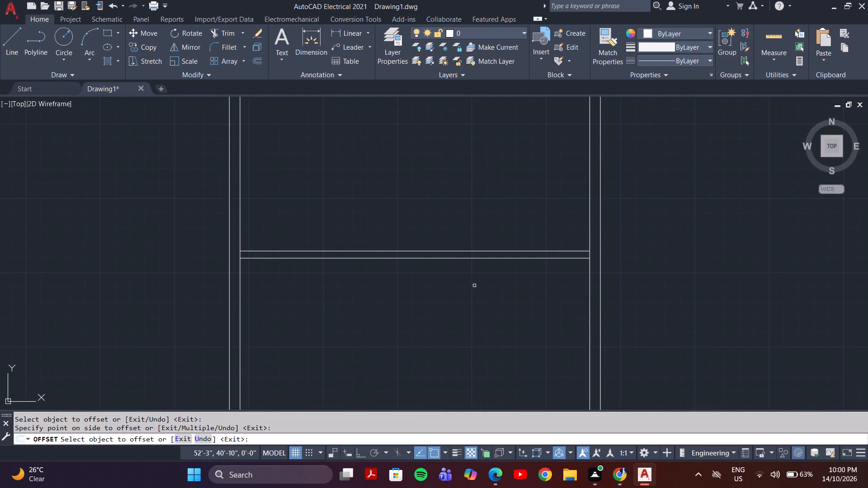
pyautogui.scroll(-1, 472, 295)
pyautogui.press('Escape')
# Trim the inner wall line between the two partition lines where the partition meets the right-hand outer wall.
pyautogui.write('tr')
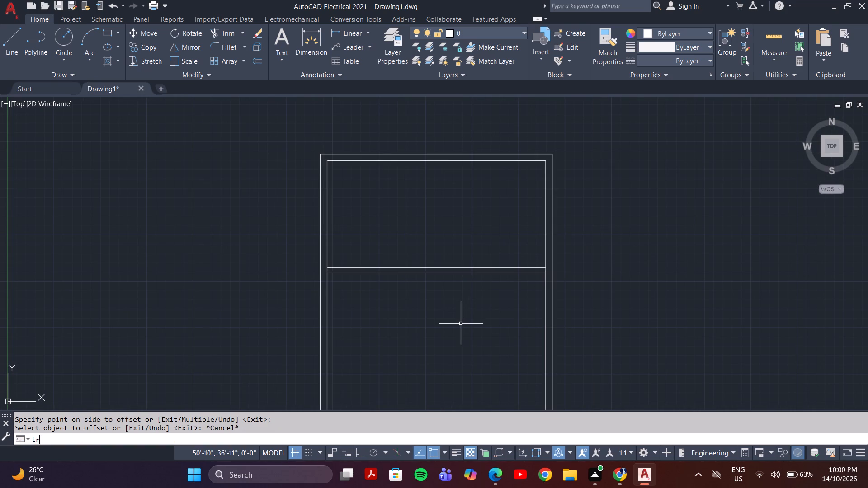
pyautogui.press('Return')
pyautogui.scroll(4, 533, 283)
pyautogui.scroll(-3, 562, 263)
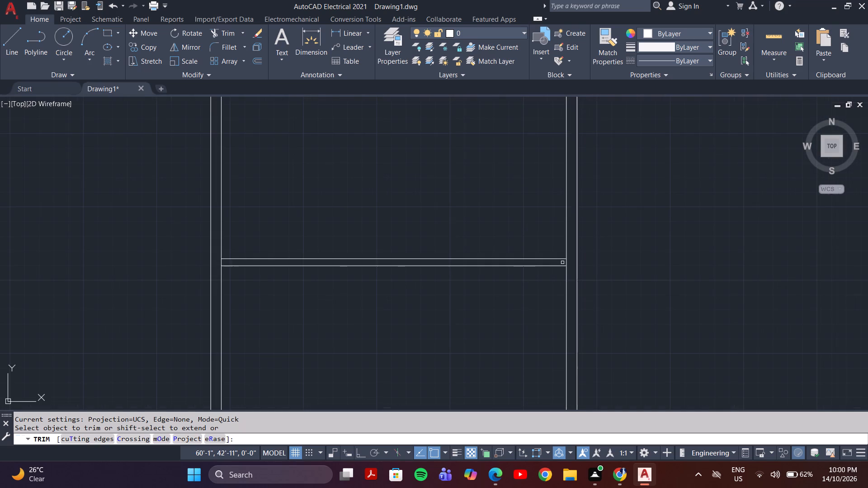
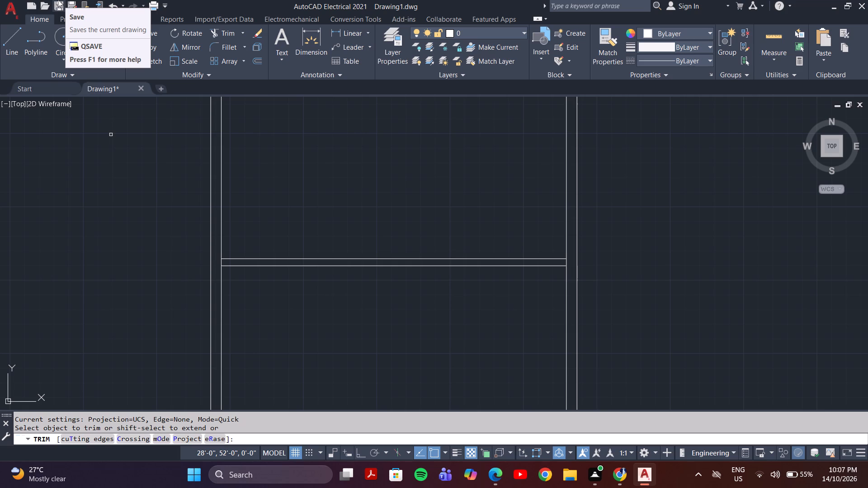
# Trim the inner wall line between the two partition lines where the partition meets the left-hand outer wall.
pyautogui.moveTo(291, 133); pyautogui.dragTo(270, 289, button='middle')
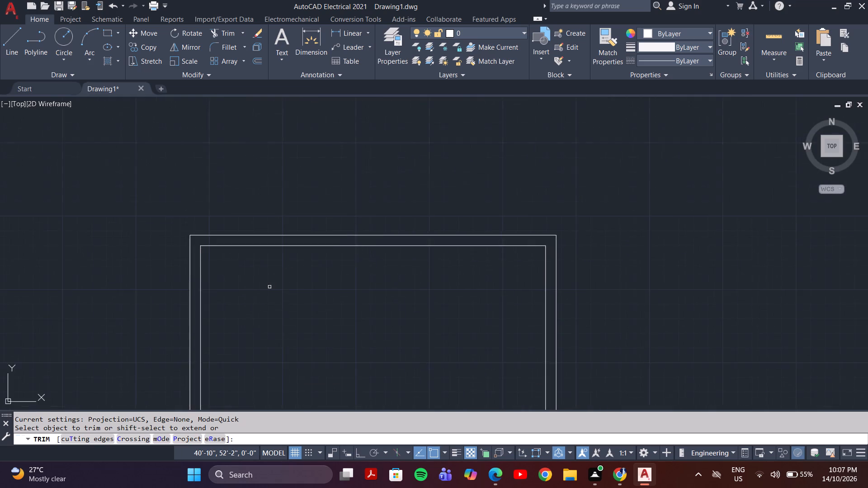
pyautogui.scroll(-1, 269, 286)
pyautogui.moveTo(269, 286); pyautogui.dragTo(247, 225, button='middle')
pyautogui.scroll(4, 225, 292)
pyautogui.moveTo(203, 326); pyautogui.dragTo(259, 268, button='middle')
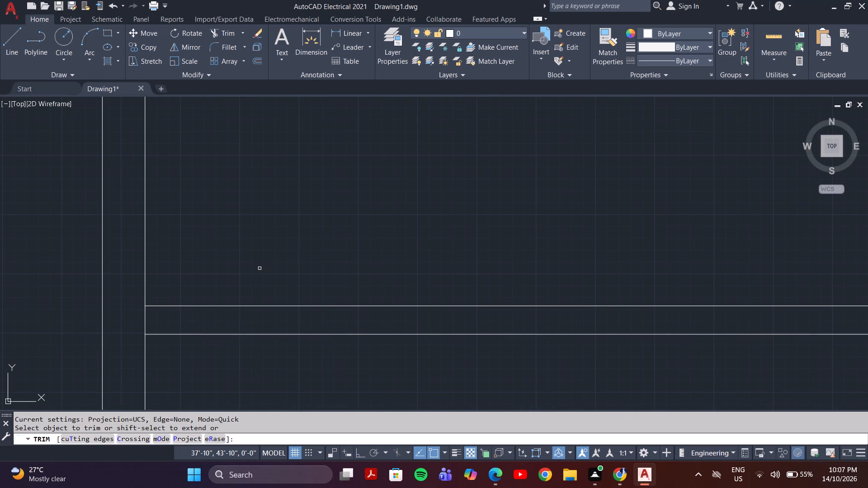
pyautogui.press('Escape')
pyautogui.write('tr')
pyautogui.press('Return')
pyautogui.scroll(2, 154, 308)
pyautogui.moveTo(151, 330); pyautogui.dragTo(50, 367)
# Trim the inner wall line between the two partition lines at the partition's right-hand end.
pyautogui.scroll(-4, 156, 308)
pyautogui.scroll(4, 623, 320)
pyautogui.moveTo(661, 322); pyautogui.dragTo(656, 330, button='middle')
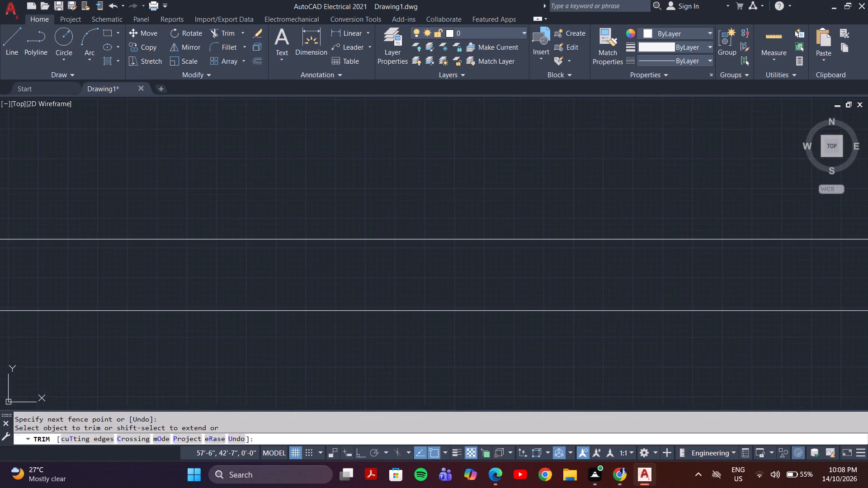
pyautogui.moveTo(656, 330); pyautogui.dragTo(341, 451, button='middle')
pyautogui.moveTo(617, 360); pyautogui.dragTo(429, 111, button='middle')
pyautogui.moveTo(545, 140); pyautogui.dragTo(630, 142)
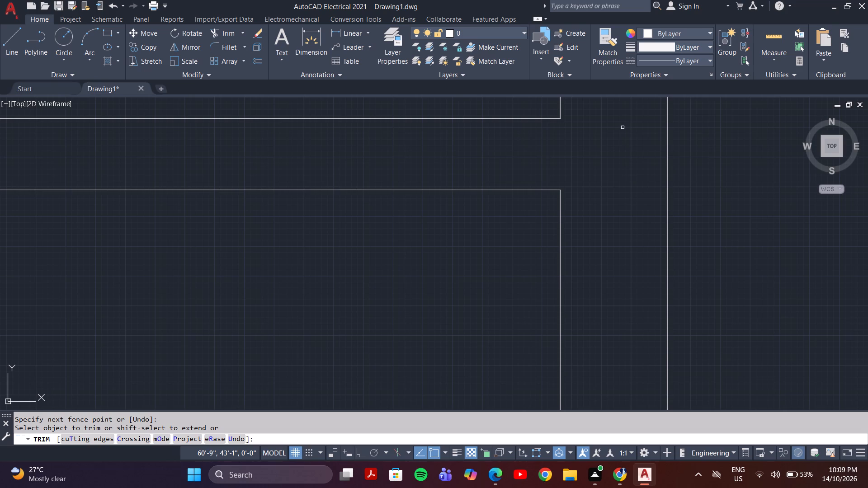
pyautogui.press('F1')
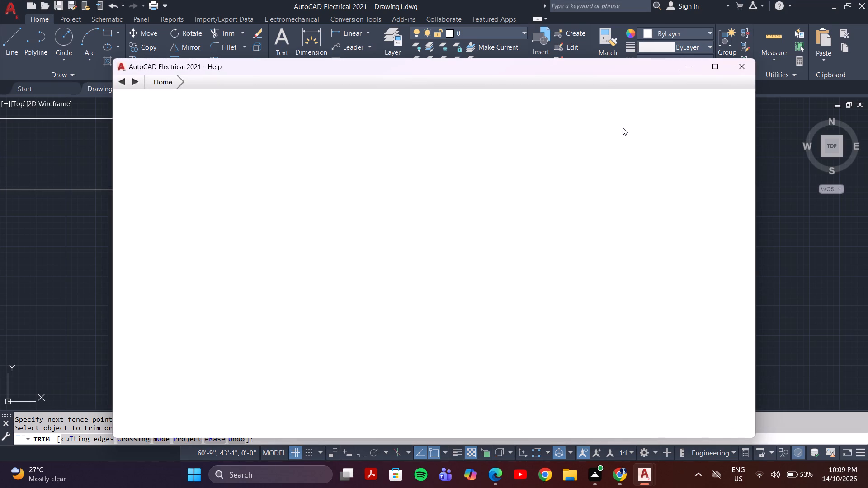
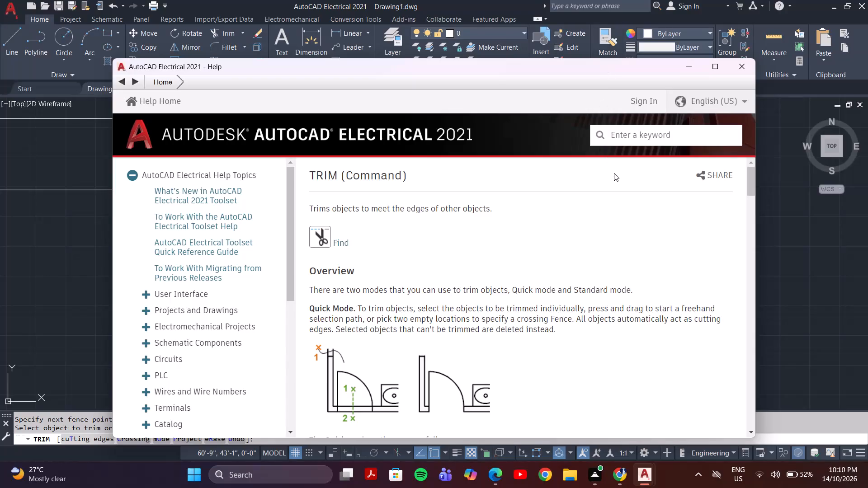
# Close the help window on the TRIM command to return to the floor plan drawing.
pyautogui.click(740, 65)
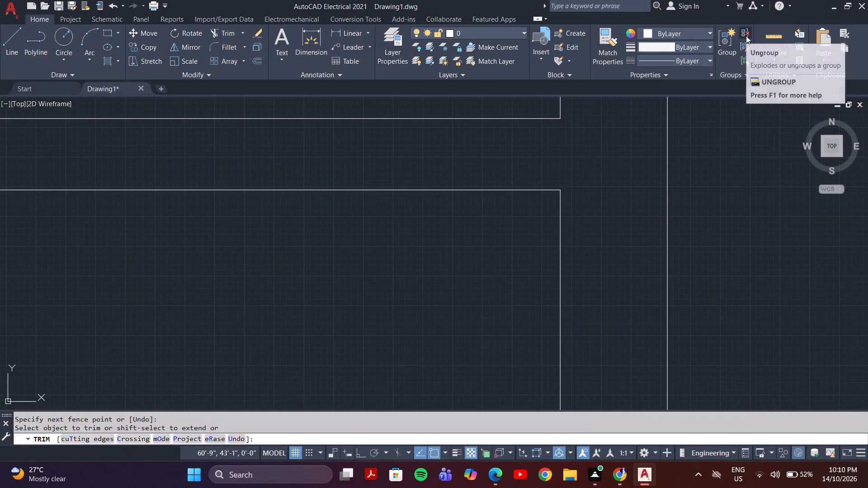
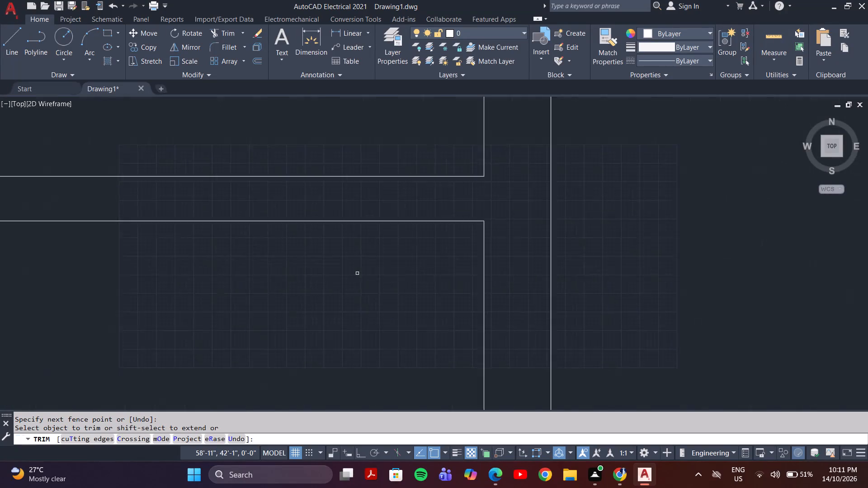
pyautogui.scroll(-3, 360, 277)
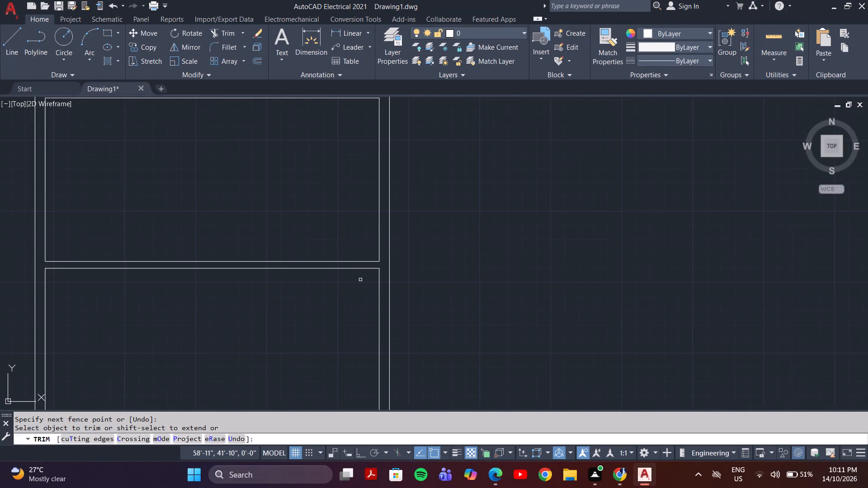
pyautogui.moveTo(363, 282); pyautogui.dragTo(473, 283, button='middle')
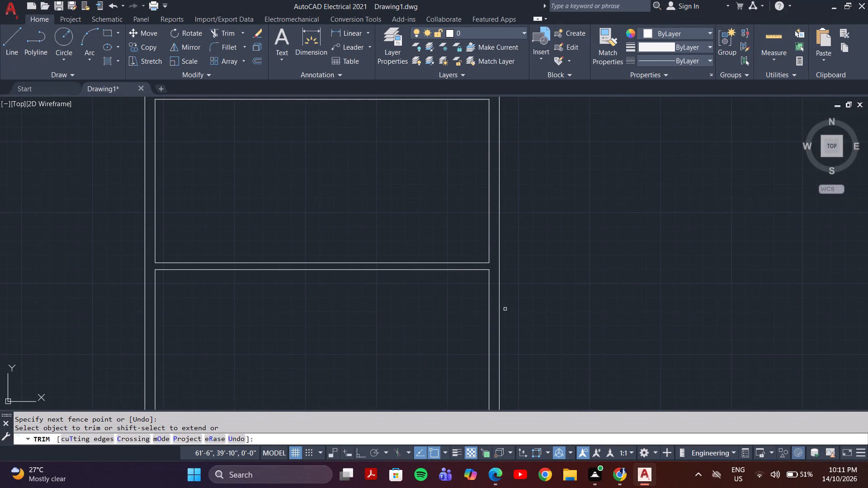
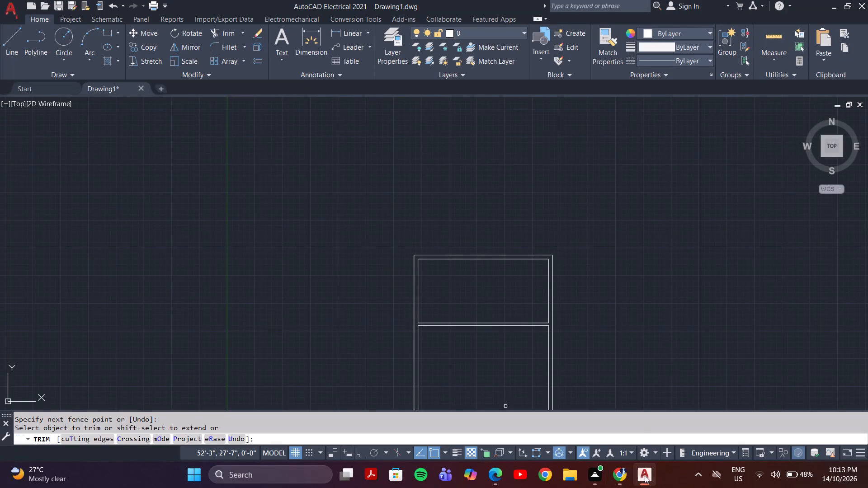
# Examine the outer walls and the horizontal partition of the floor plan drawn so far, comparing them with the reference plan image.
pyautogui.moveTo(536, 383); pyautogui.dragTo(533, 350, button='middle')
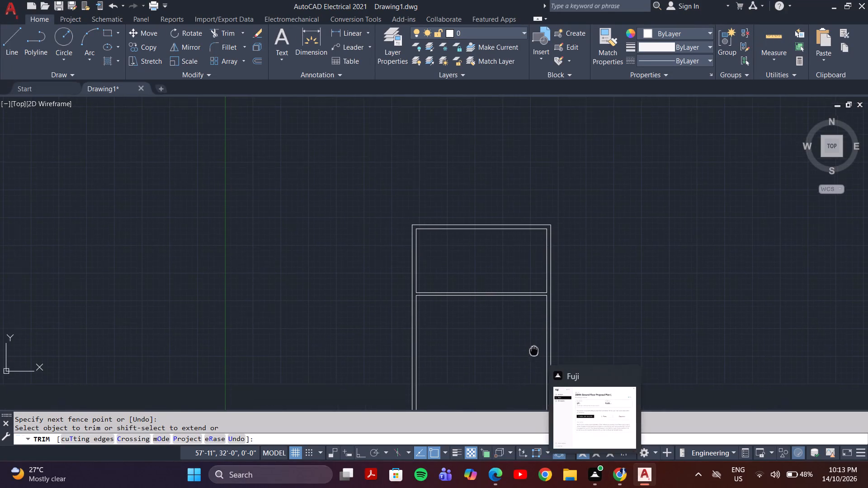
pyautogui.moveTo(533, 350); pyautogui.dragTo(533, 349, button='middle')
pyautogui.moveTo(535, 330); pyautogui.dragTo(494, 297, button='middle')
pyautogui.scroll(1, 494, 297)
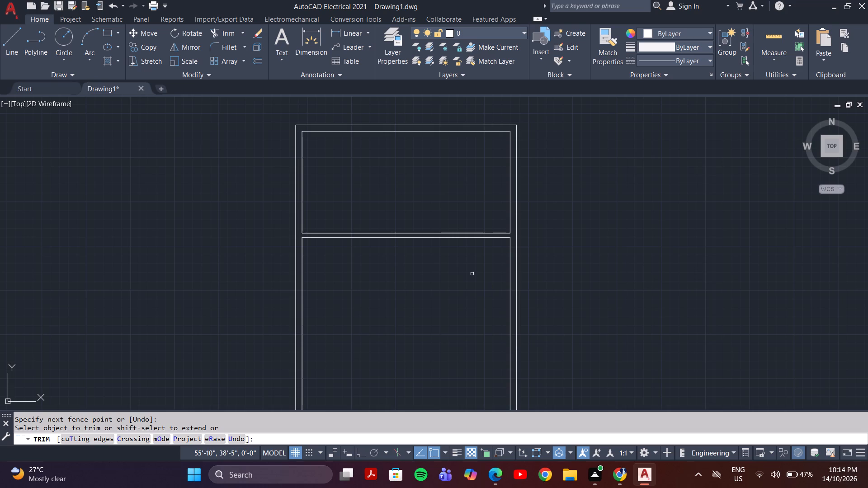
pyautogui.moveTo(471, 274); pyautogui.dragTo(409, 255, button='middle')
pyautogui.scroll(-3, 387, 288)
pyautogui.moveTo(372, 323); pyautogui.dragTo(376, 258, button='middle')
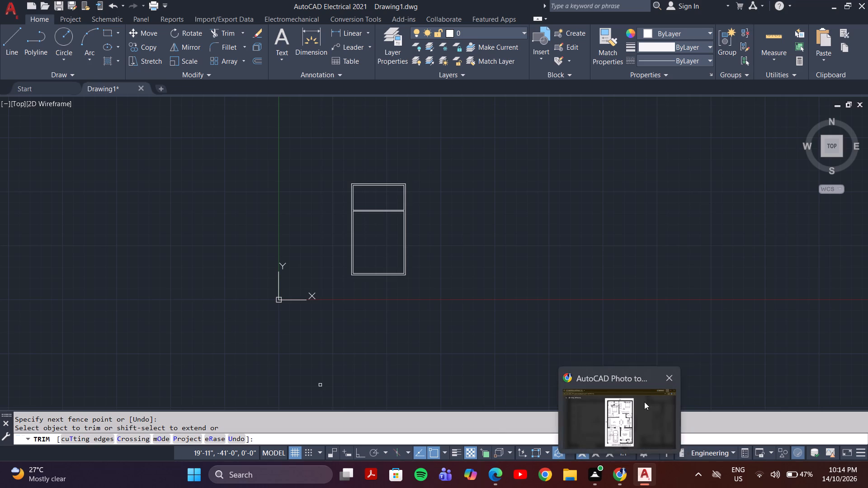
pyautogui.moveTo(532, 288); pyautogui.dragTo(560, 258, button='middle')
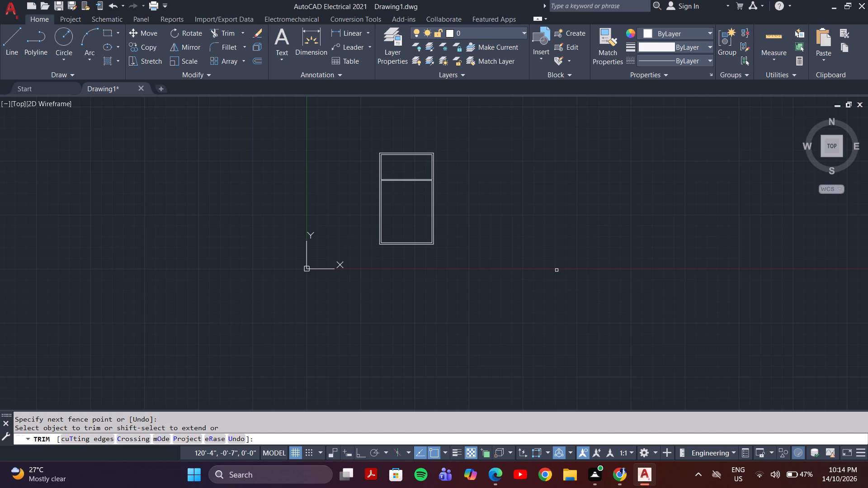
pyautogui.moveTo(547, 283); pyautogui.dragTo(559, 345, button='middle')
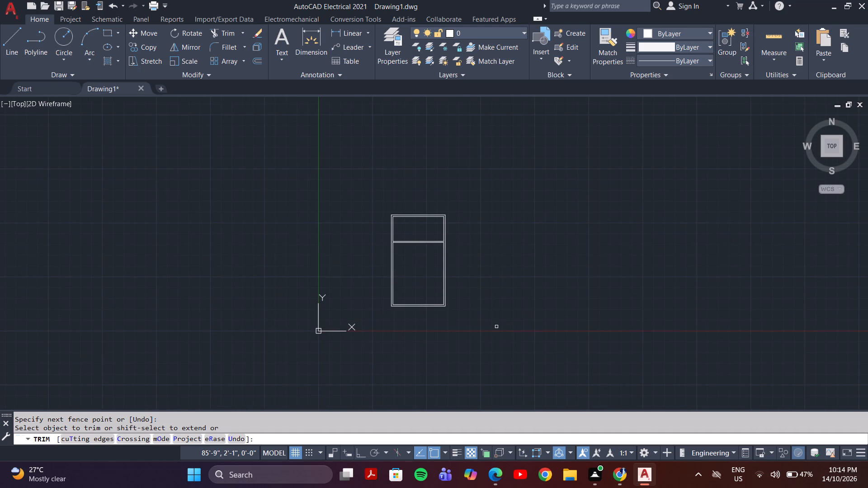
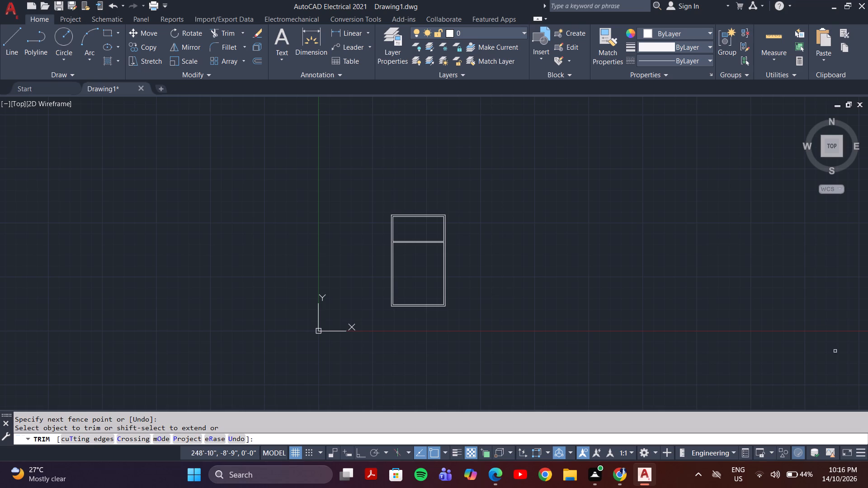
# Examine the upper room, its outer wall corners and the horizontal partition of the floor plan.
pyautogui.moveTo(364, 264); pyautogui.dragTo(401, 191, button='middle')
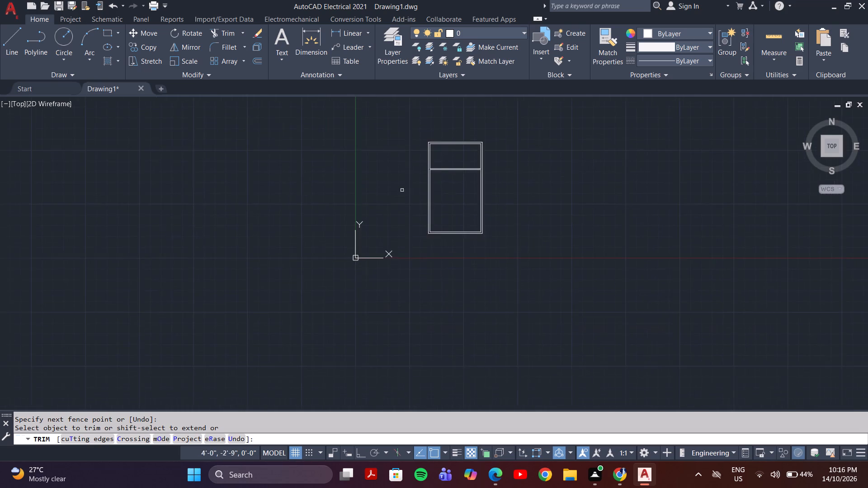
pyautogui.scroll(4, 441, 171)
pyautogui.moveTo(441, 179); pyautogui.dragTo(435, 294, button='middle')
pyautogui.scroll(-1, 434, 212)
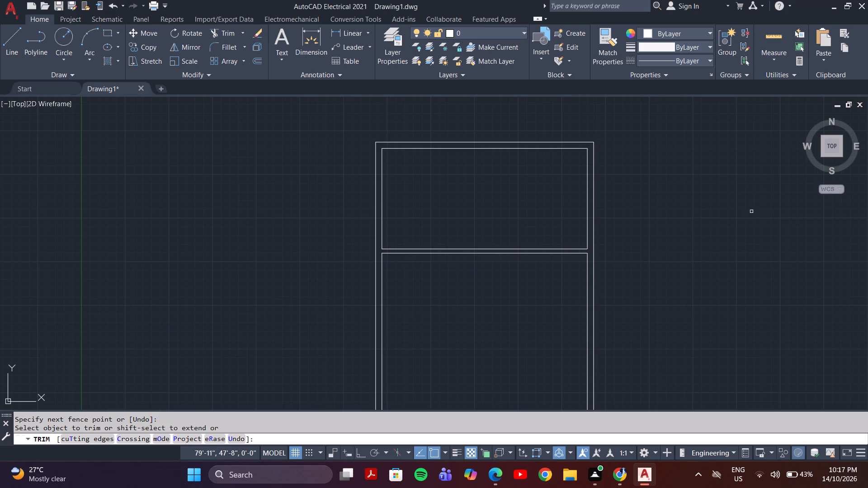
pyautogui.moveTo(451, 183); pyautogui.dragTo(455, 229, button='middle')
pyautogui.scroll(3, 450, 198)
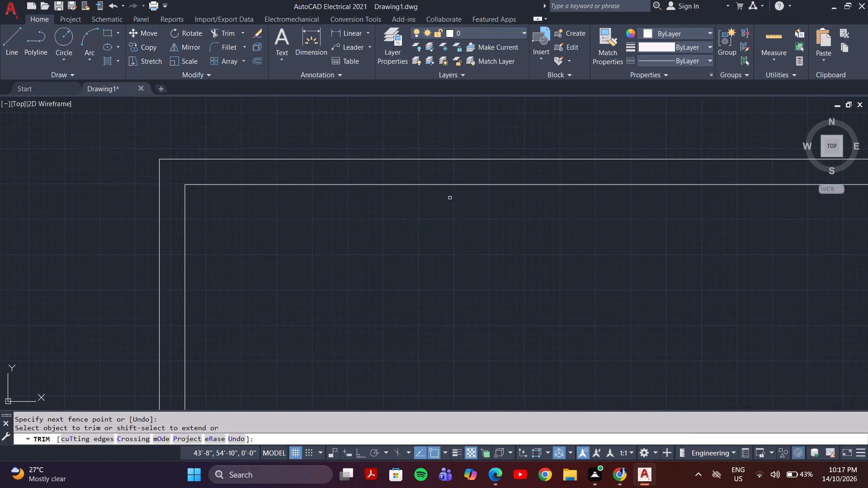
pyautogui.scroll(-3, 448, 221)
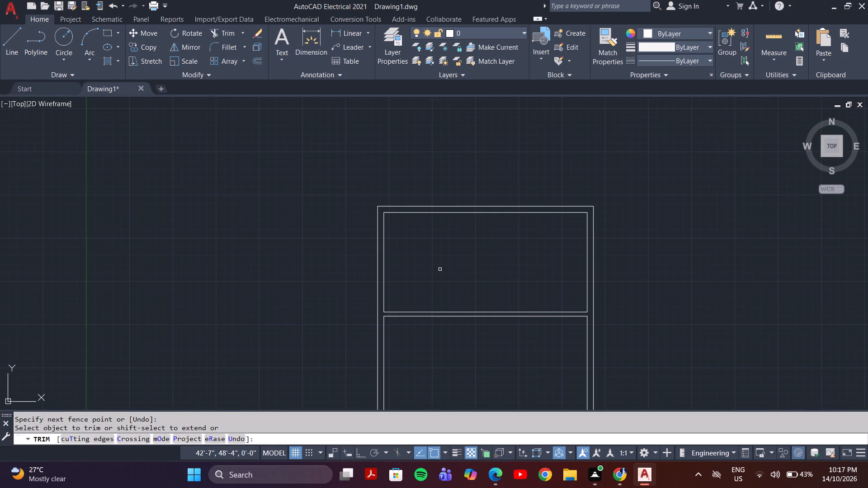
pyautogui.press('Escape')
# Undo the trims made to the inner wall lines where the horizontal partition meets them.
pyautogui.moveTo(451, 300); pyautogui.dragTo(448, 328)
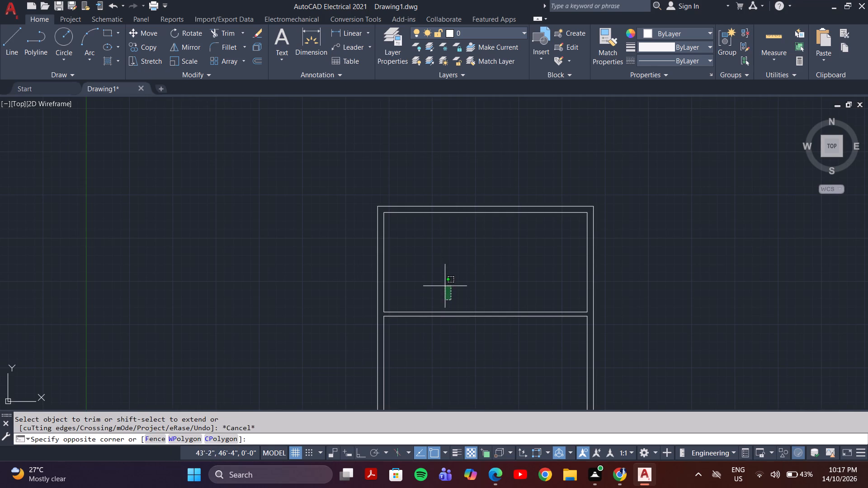
pyautogui.hotkey('ctrl', 'z')
pyautogui.hotkey('ctrl', 'z')
pyautogui.hotkey('ctrl', 'z')
pyautogui.press('Escape')
pyautogui.hotkey('ctrl', 'z')
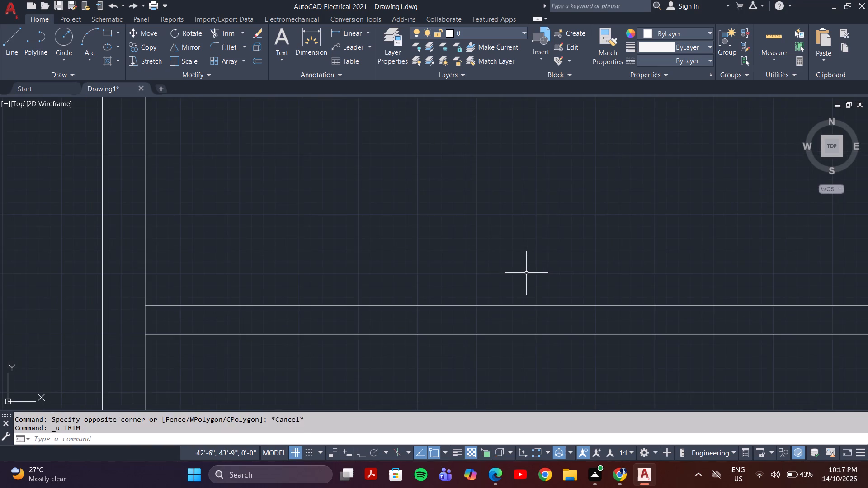
pyautogui.hotkey('ctrl', 'z')
# Erase both lines of the horizontal partition in the floor plan.
pyautogui.moveTo(506, 257); pyautogui.dragTo(498, 262)
pyautogui.click(424, 318)
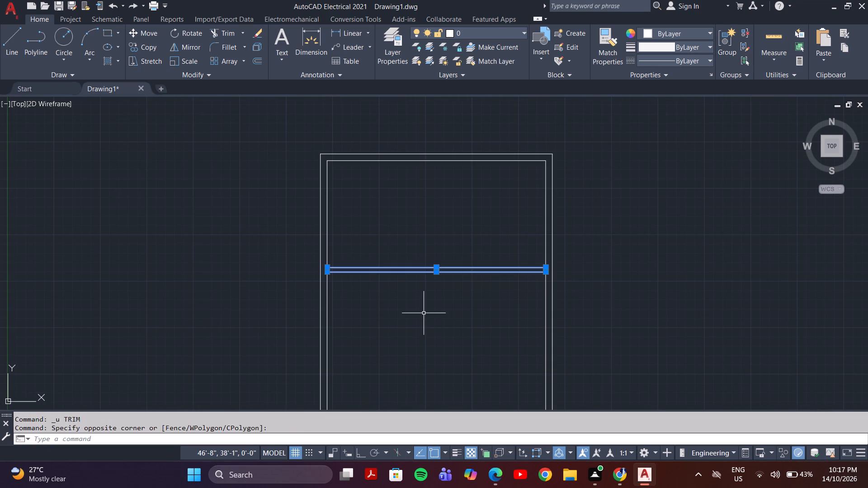
pyautogui.press('Delete')
# Offset the inner line of the top outer wall 16' downward into the plan.
pyautogui.press('o')
pyautogui.press('Return')
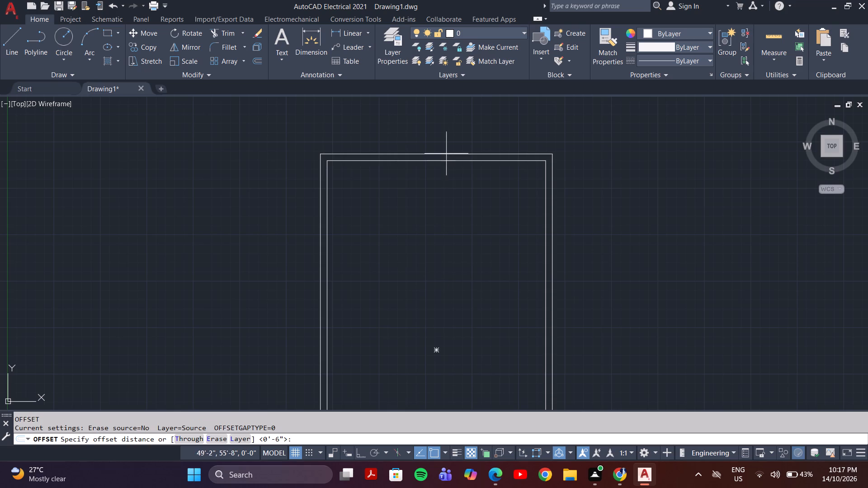
pyautogui.press('1')
pyautogui.press('6')
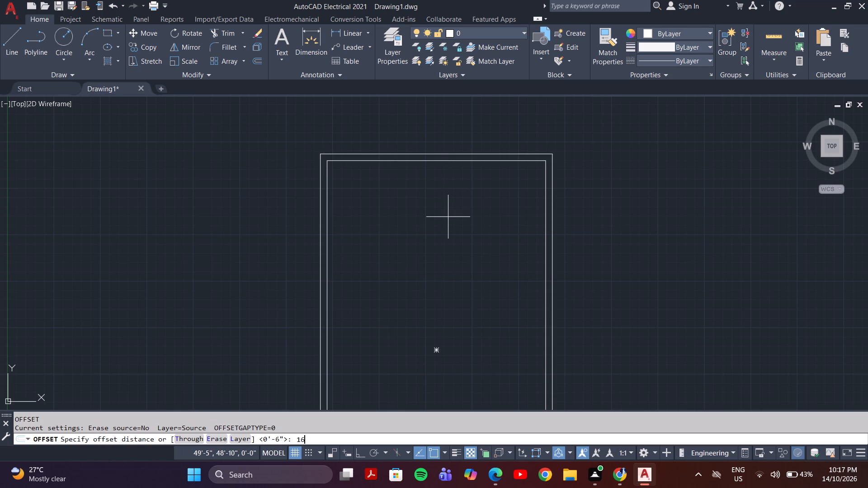
pyautogui.press("'")
pyautogui.press('Return')
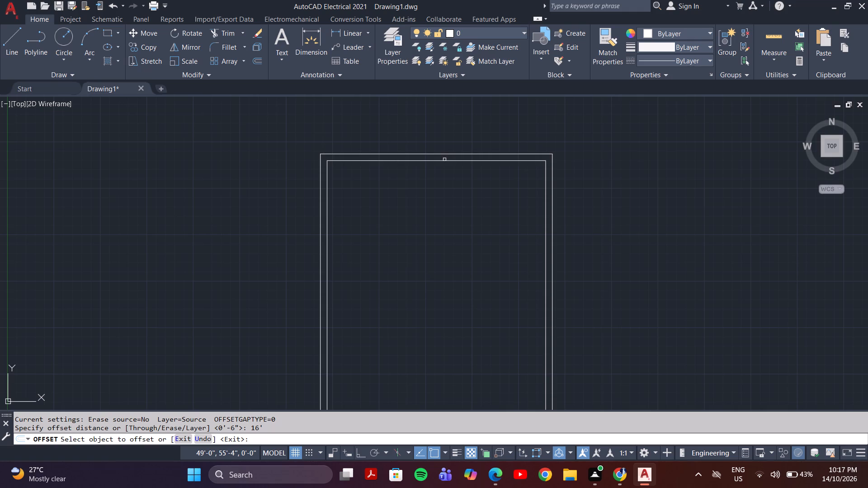
pyautogui.click(444, 161)
pyautogui.click(446, 264)
pyautogui.moveTo(425, 361); pyautogui.dragTo(446, 186, button='middle')
pyautogui.press('Escape')
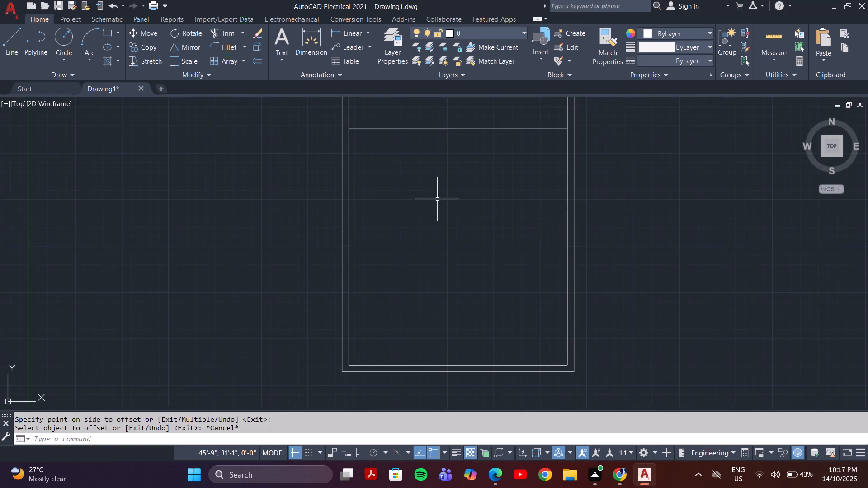
# Offset the new horizontal partition line 6" downward to form the partition's second face.
pyautogui.scroll(-1, 436, 181)
pyautogui.moveTo(435, 207); pyautogui.dragTo(434, 224, button='middle')
pyautogui.press('6')
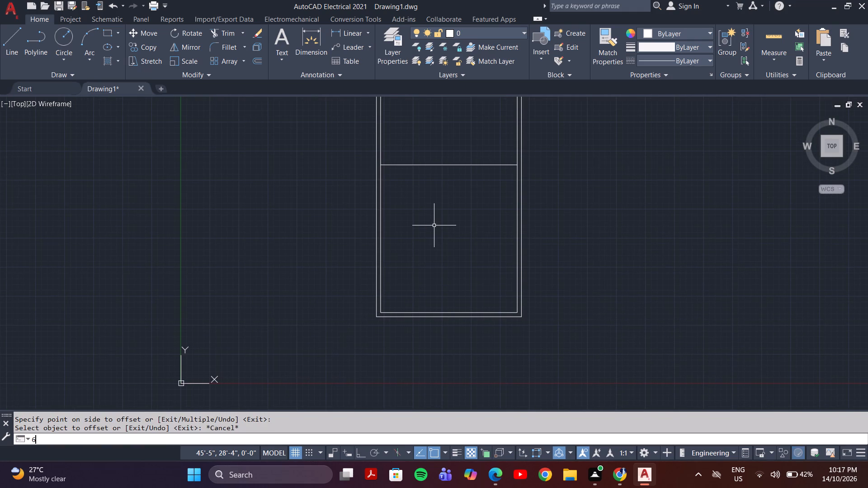
pyautogui.press('F11')
pyautogui.press('F11')
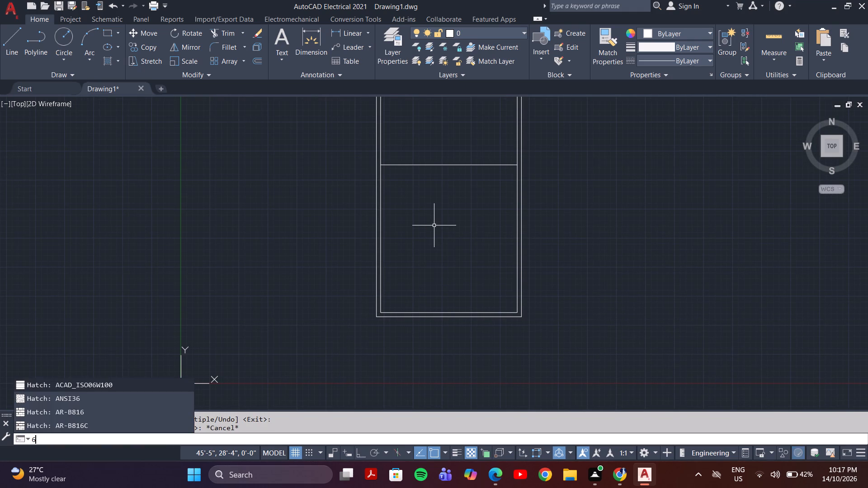
pyautogui.press('BackSpace')
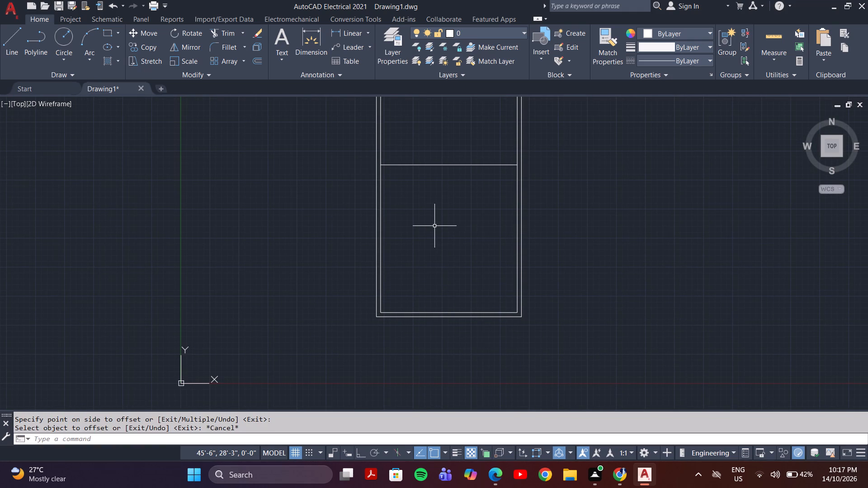
pyautogui.press('o')
pyautogui.press('Return')
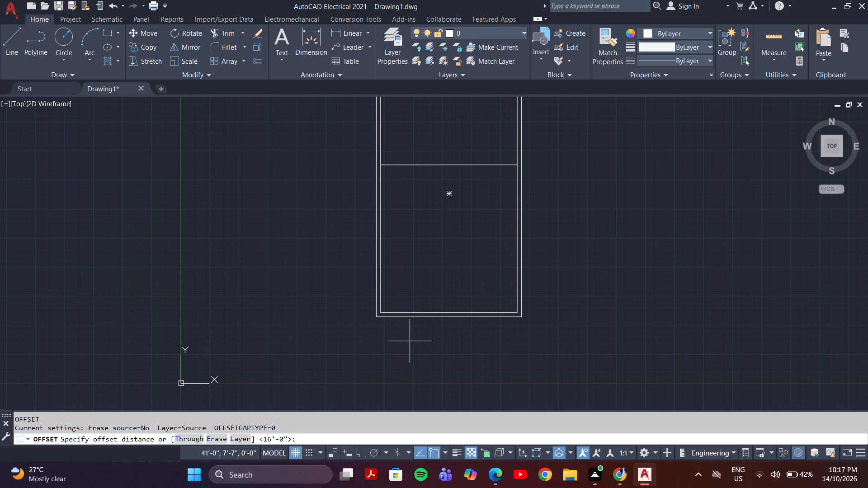
pyautogui.press('6')
pyautogui.hotkey('shift', '"')
pyautogui.press('Return')
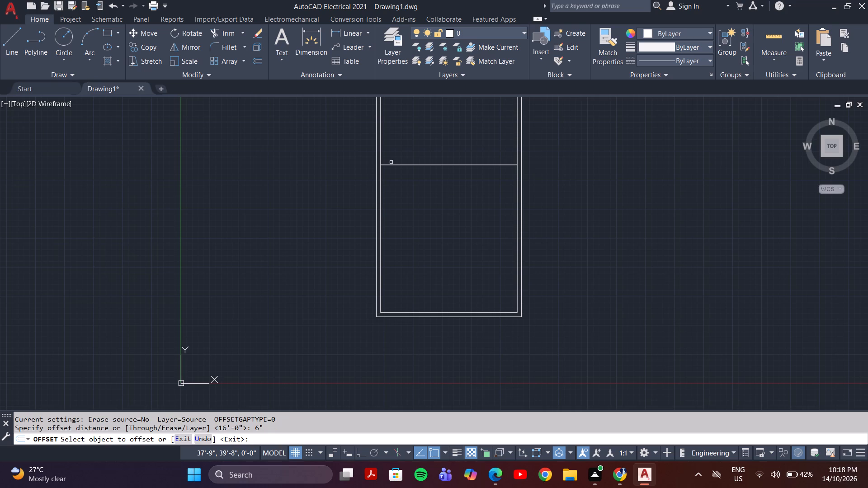
pyautogui.click(386, 166)
pyautogui.click(389, 202)
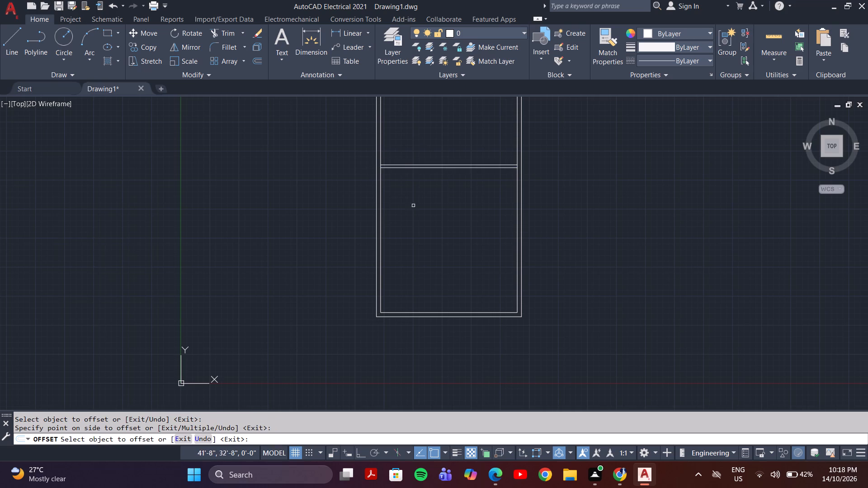
pyautogui.moveTo(401, 169); pyautogui.dragTo(411, 242, button='middle')
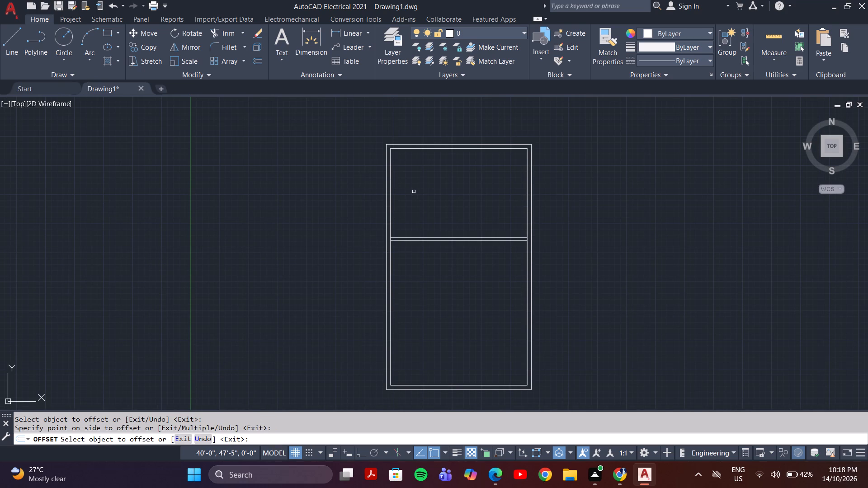
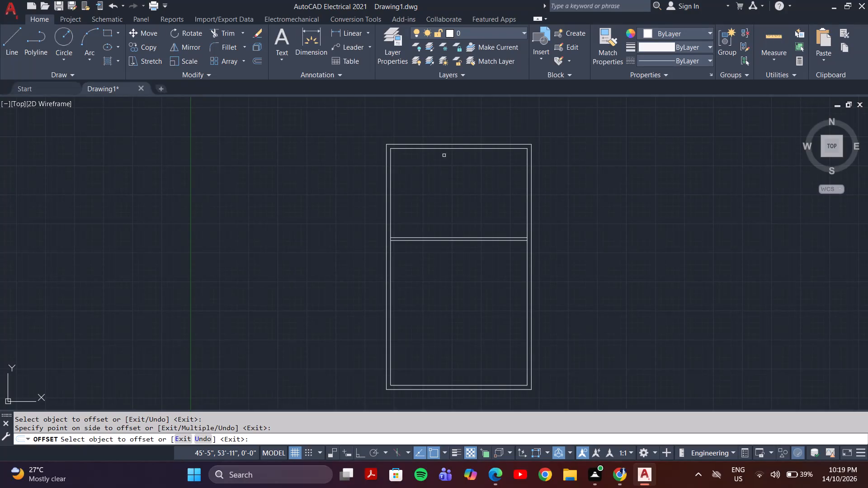
# Offset the inner line of the top outer wall 4' downward into the plan.
pyautogui.press('Escape')
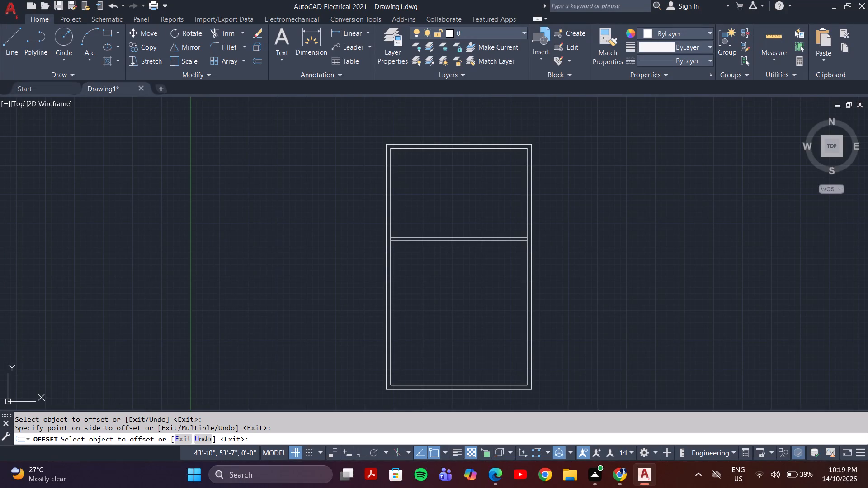
pyautogui.press('o')
pyautogui.press('Return')
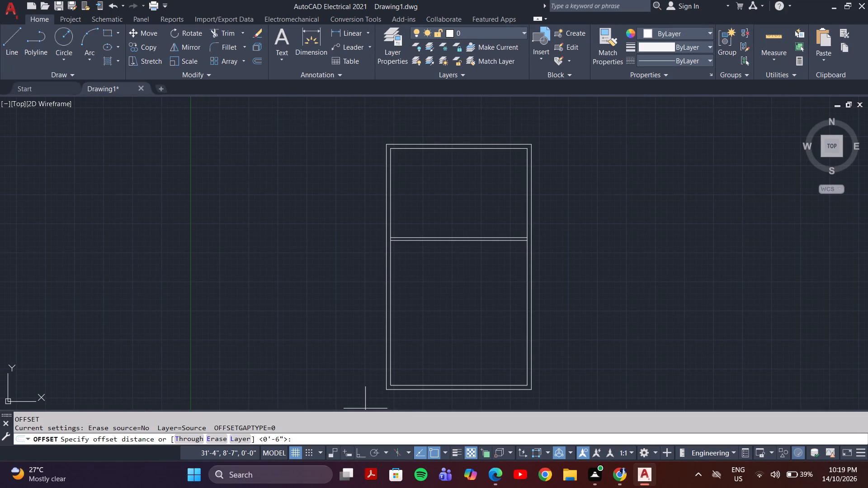
pyautogui.click(332, 436)
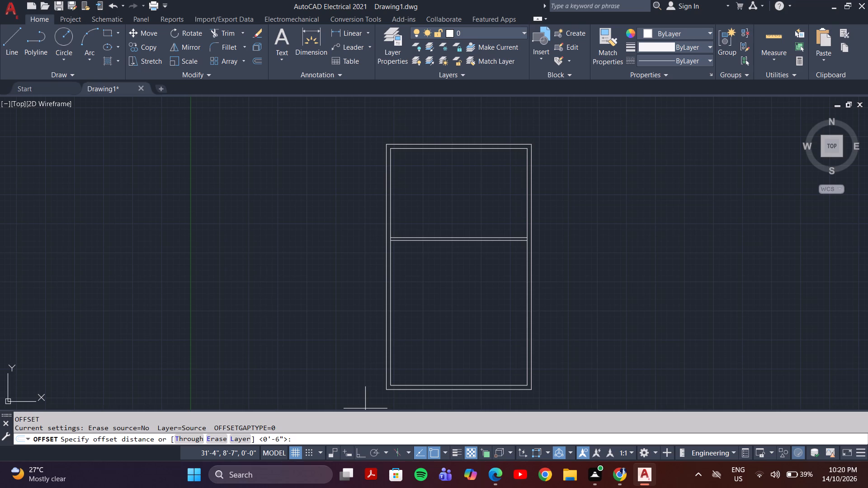
pyautogui.press('4')
pyautogui.press("'")
pyautogui.press('Return')
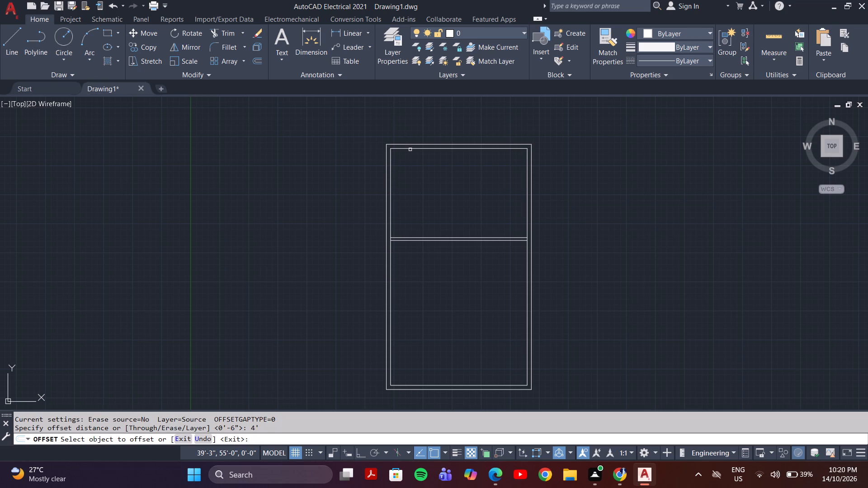
pyautogui.click(410, 150)
pyautogui.click(404, 188)
pyautogui.scroll(3, 451, 155)
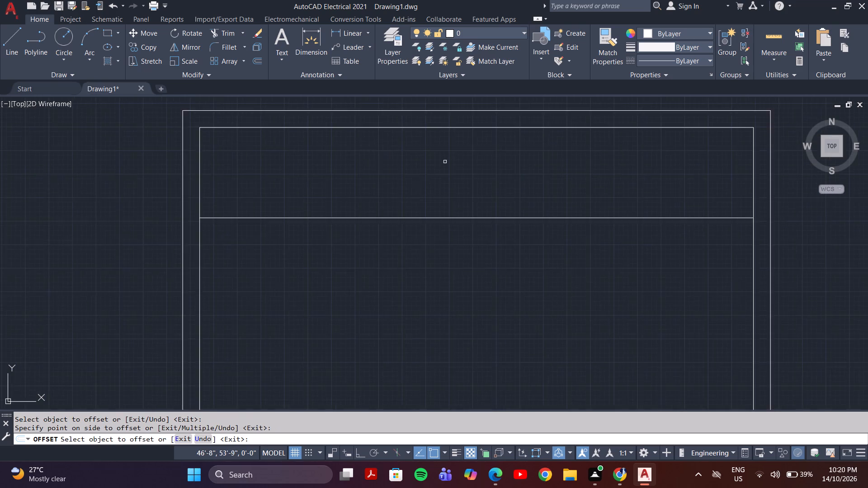
pyautogui.scroll(-2, 443, 164)
pyautogui.press('Escape')
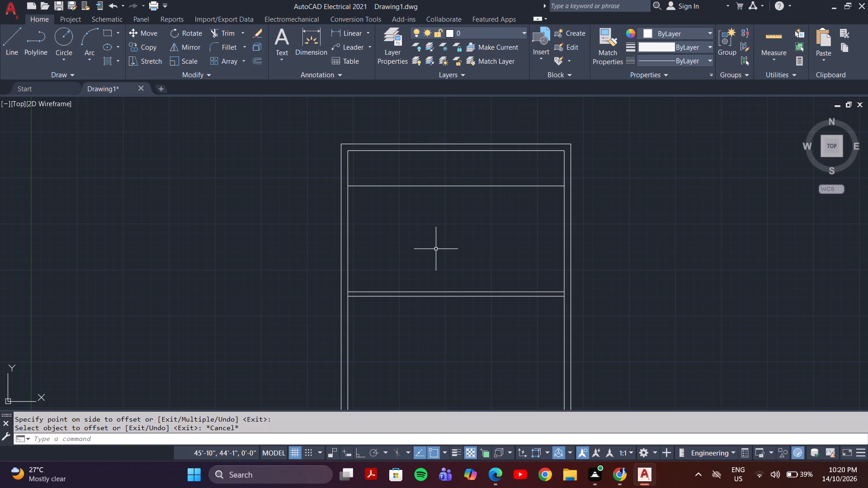
# Offset the new upper partition line 6" downward to form that partition's second face.
pyautogui.press('o')
pyautogui.press('Return')
pyautogui.press('6')
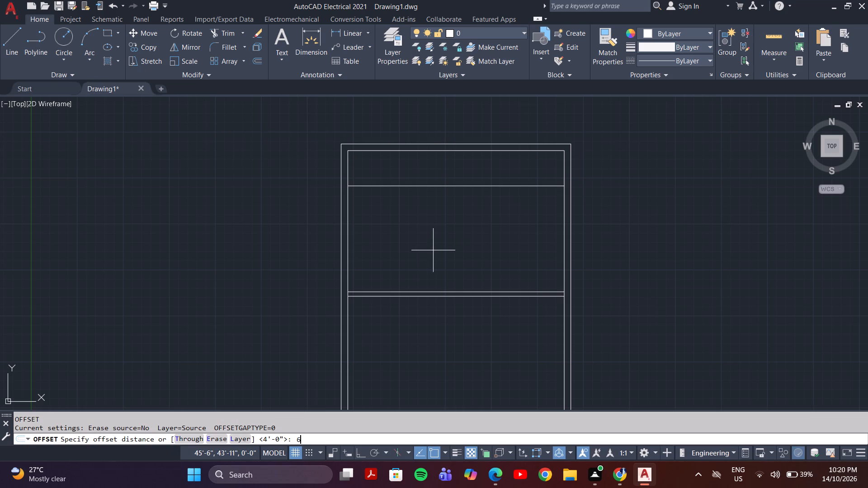
pyautogui.hotkey('shift', '"')
pyautogui.press('Return')
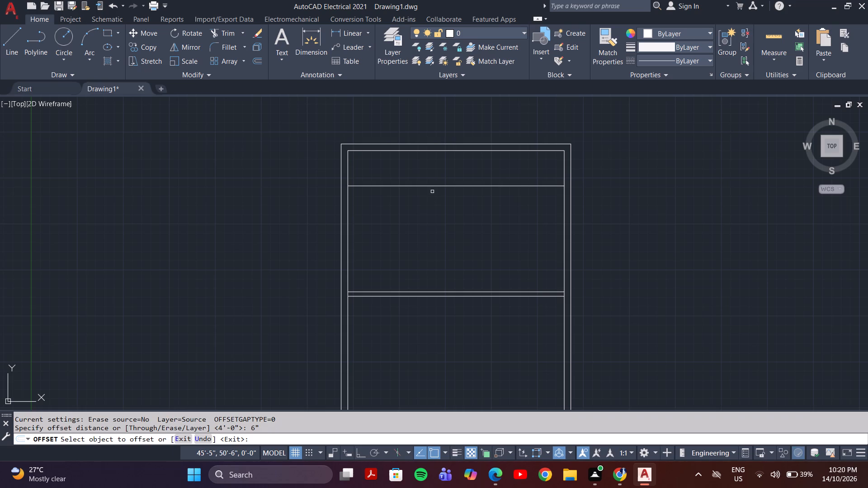
pyautogui.click(435, 187)
pyautogui.click(432, 202)
pyautogui.scroll(-1, 396, 277)
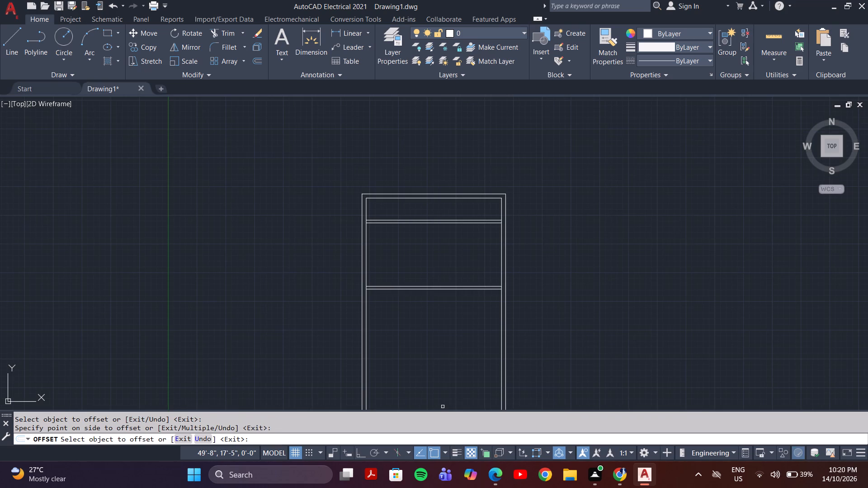
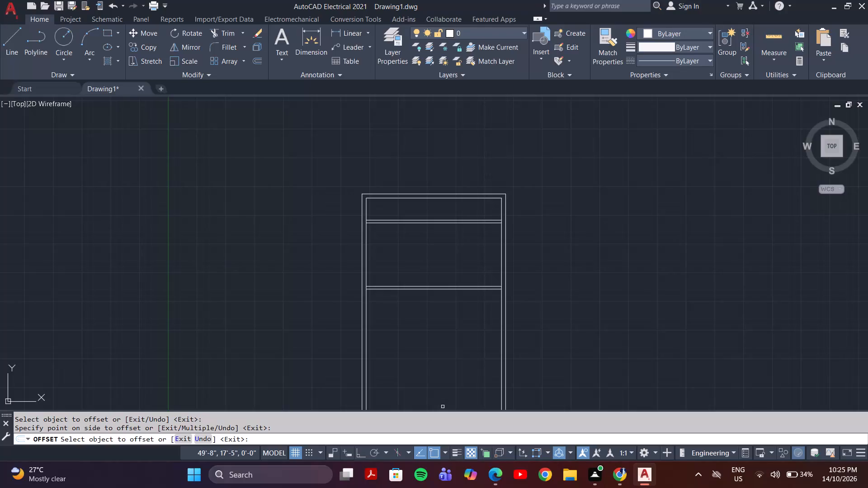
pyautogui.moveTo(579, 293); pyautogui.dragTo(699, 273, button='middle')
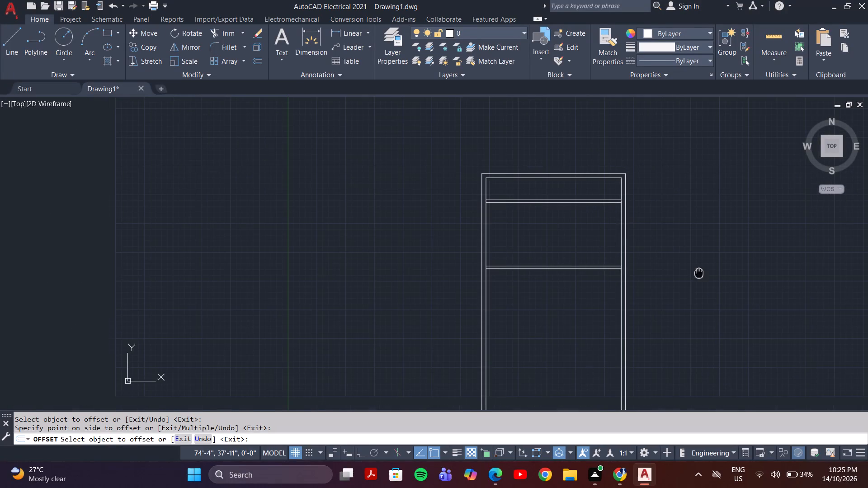
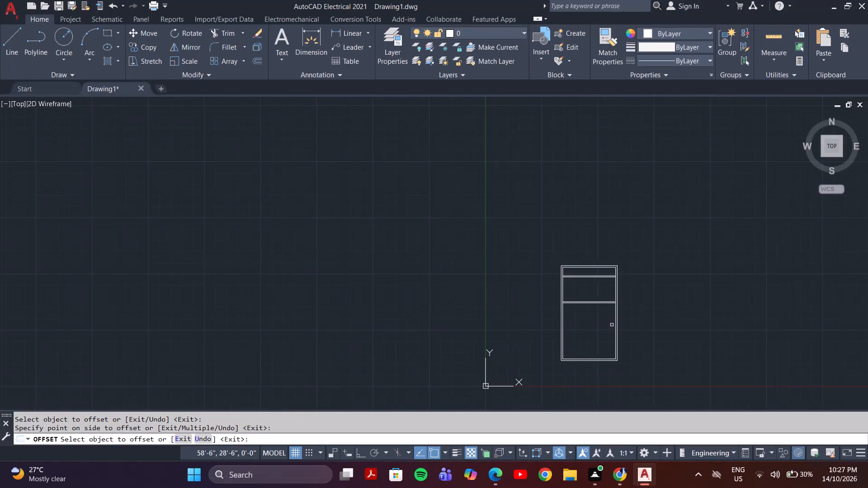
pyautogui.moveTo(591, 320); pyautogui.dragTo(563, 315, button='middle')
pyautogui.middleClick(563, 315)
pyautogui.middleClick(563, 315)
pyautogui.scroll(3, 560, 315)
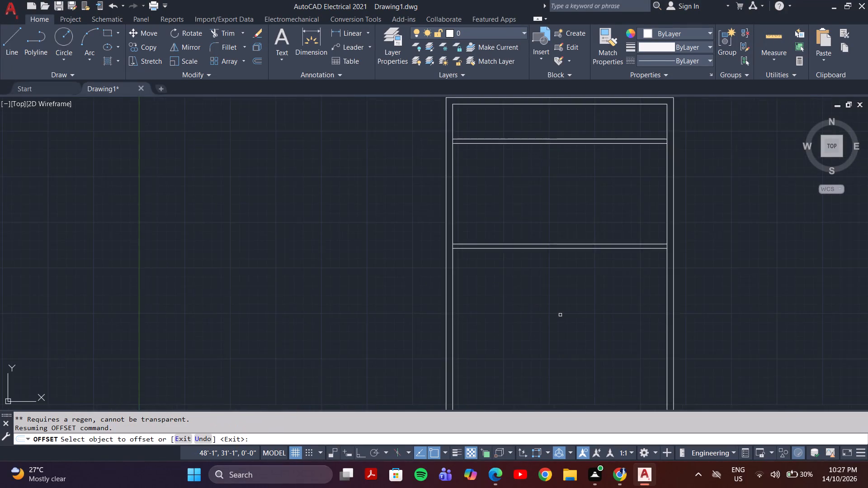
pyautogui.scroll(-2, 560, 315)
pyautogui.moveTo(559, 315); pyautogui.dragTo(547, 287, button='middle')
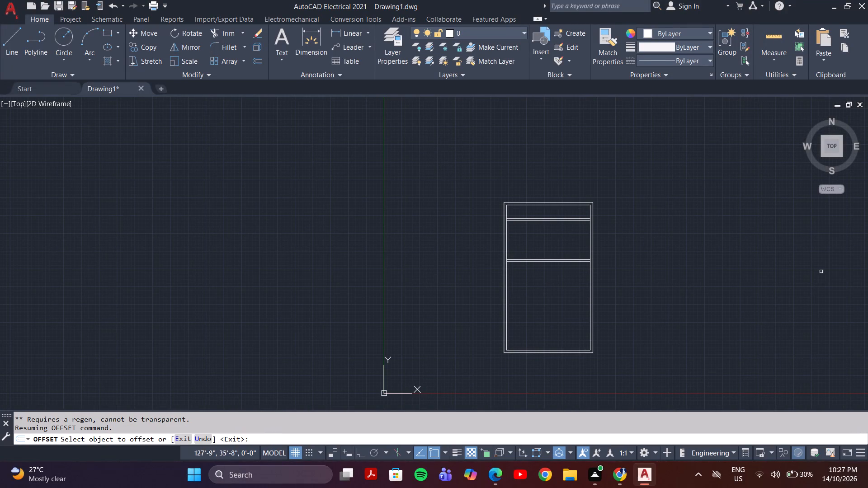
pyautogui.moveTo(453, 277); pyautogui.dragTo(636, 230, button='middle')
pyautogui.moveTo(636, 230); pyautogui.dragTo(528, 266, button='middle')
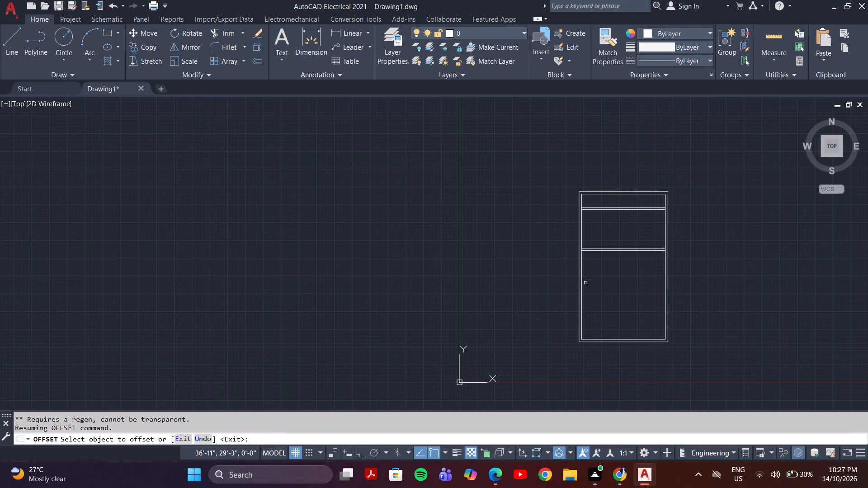
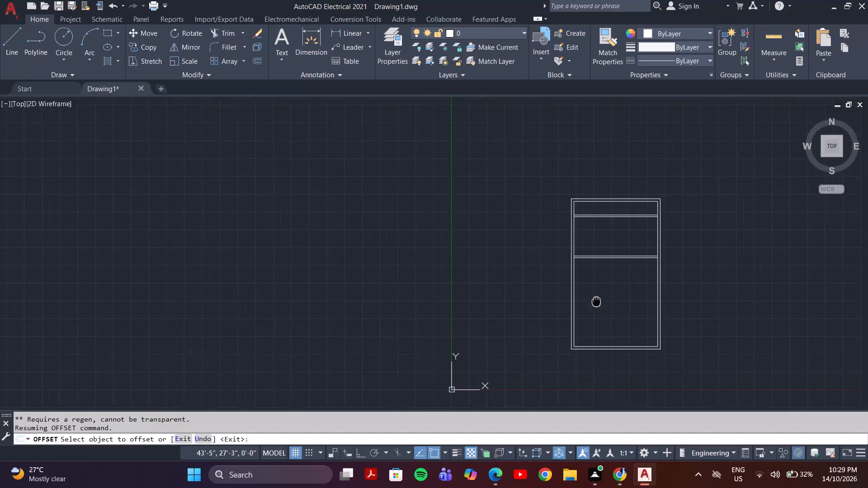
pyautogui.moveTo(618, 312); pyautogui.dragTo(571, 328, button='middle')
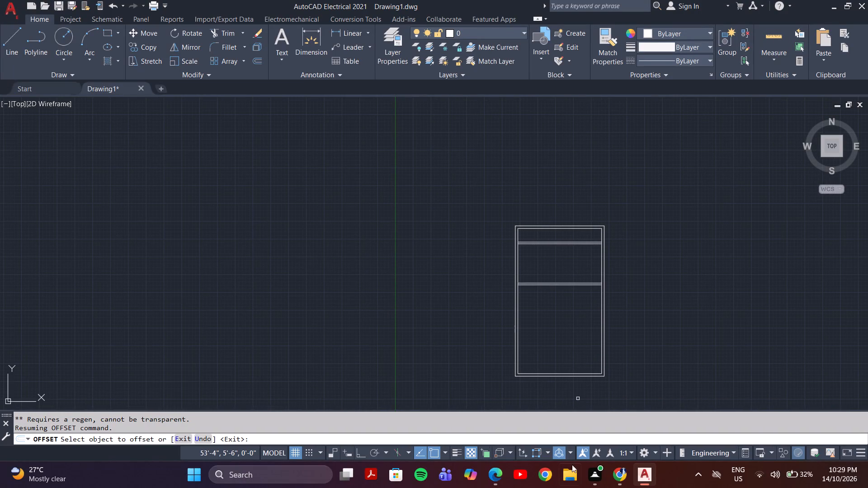
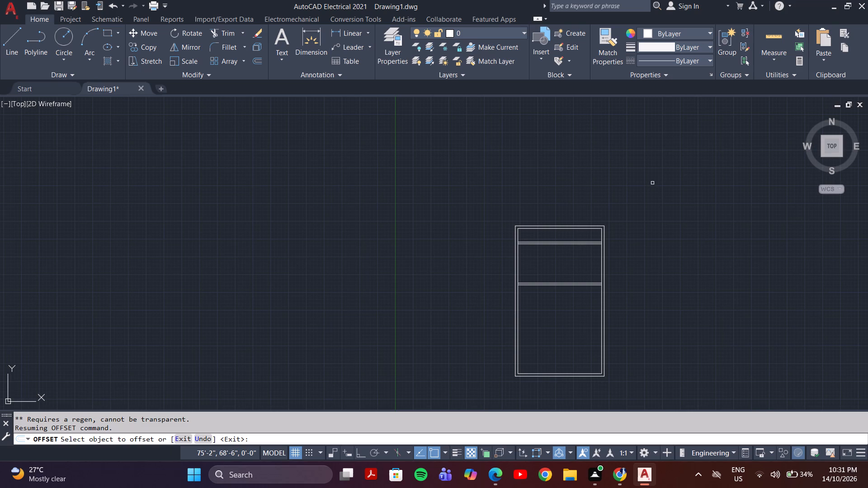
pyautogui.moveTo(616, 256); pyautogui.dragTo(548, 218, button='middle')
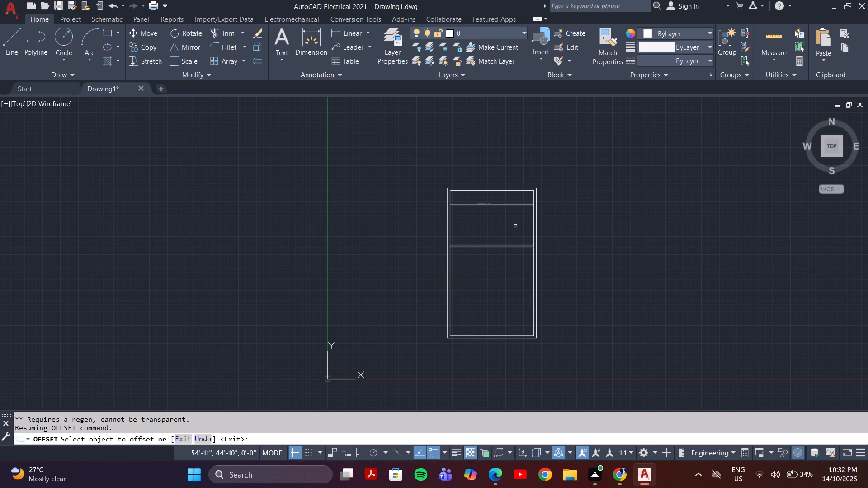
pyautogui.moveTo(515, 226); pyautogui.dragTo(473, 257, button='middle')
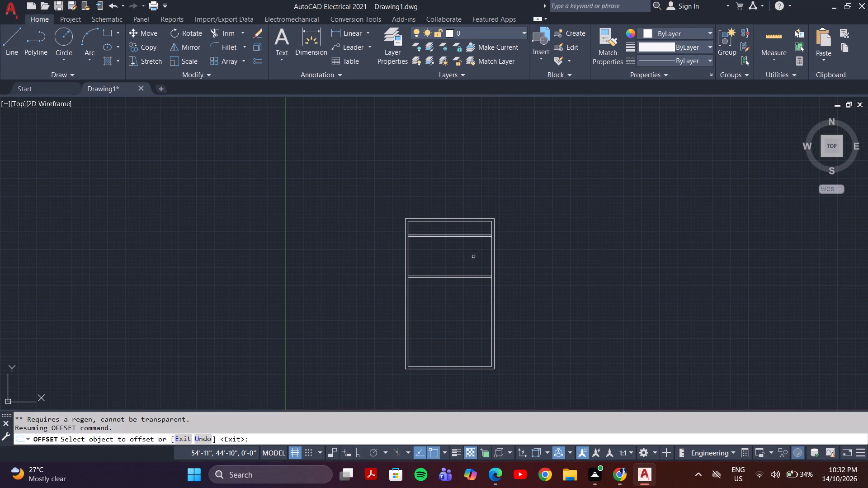
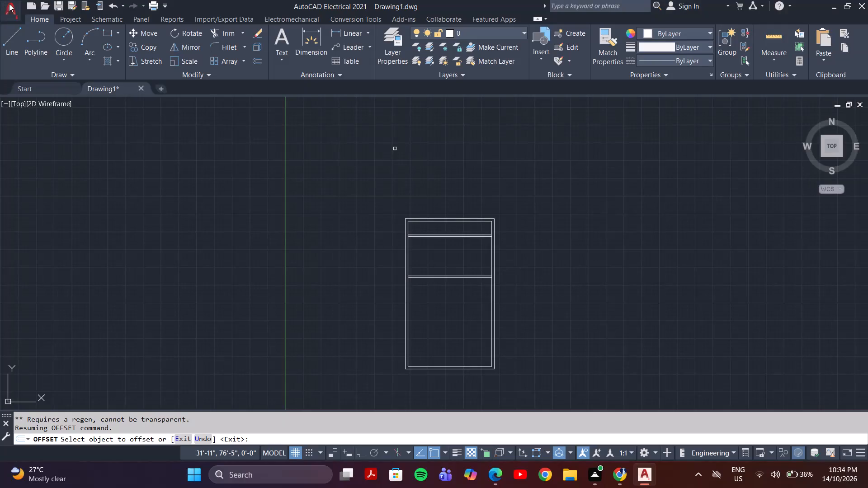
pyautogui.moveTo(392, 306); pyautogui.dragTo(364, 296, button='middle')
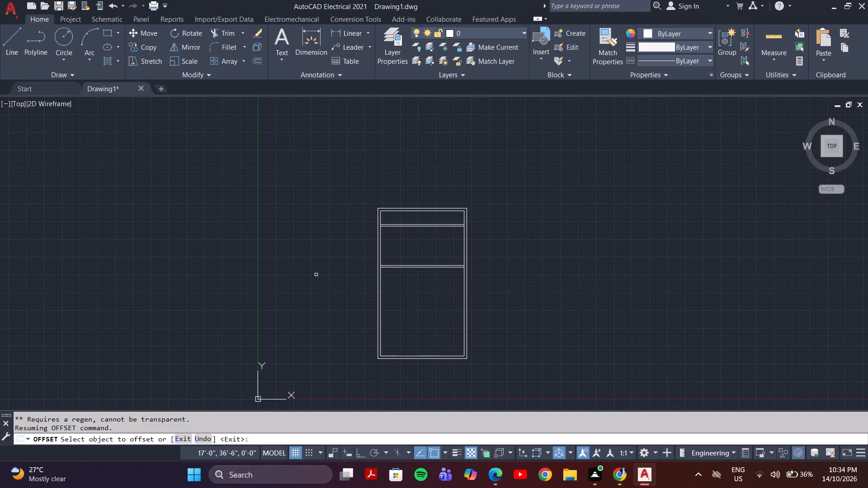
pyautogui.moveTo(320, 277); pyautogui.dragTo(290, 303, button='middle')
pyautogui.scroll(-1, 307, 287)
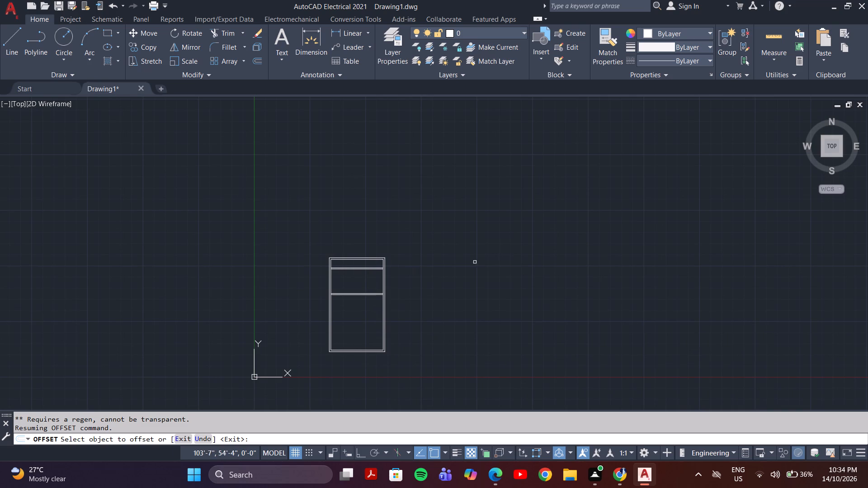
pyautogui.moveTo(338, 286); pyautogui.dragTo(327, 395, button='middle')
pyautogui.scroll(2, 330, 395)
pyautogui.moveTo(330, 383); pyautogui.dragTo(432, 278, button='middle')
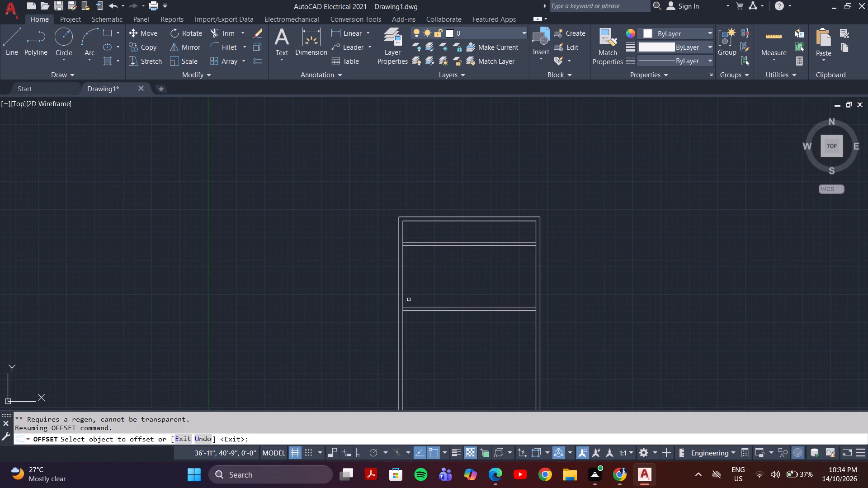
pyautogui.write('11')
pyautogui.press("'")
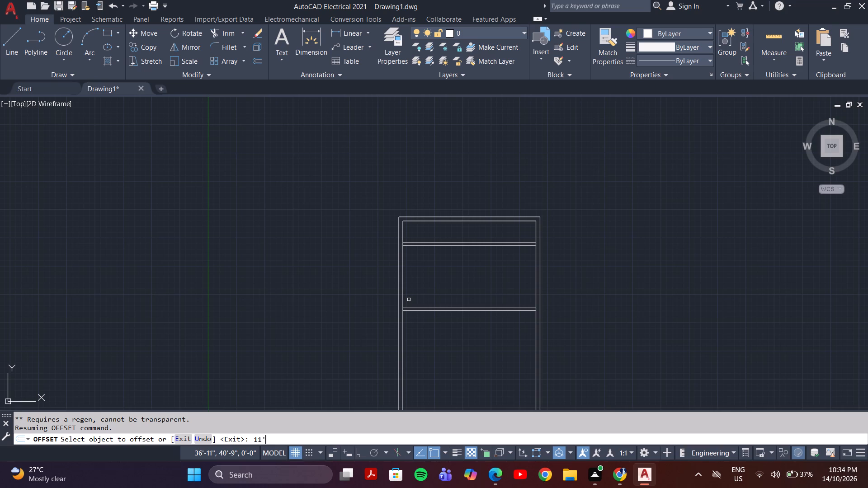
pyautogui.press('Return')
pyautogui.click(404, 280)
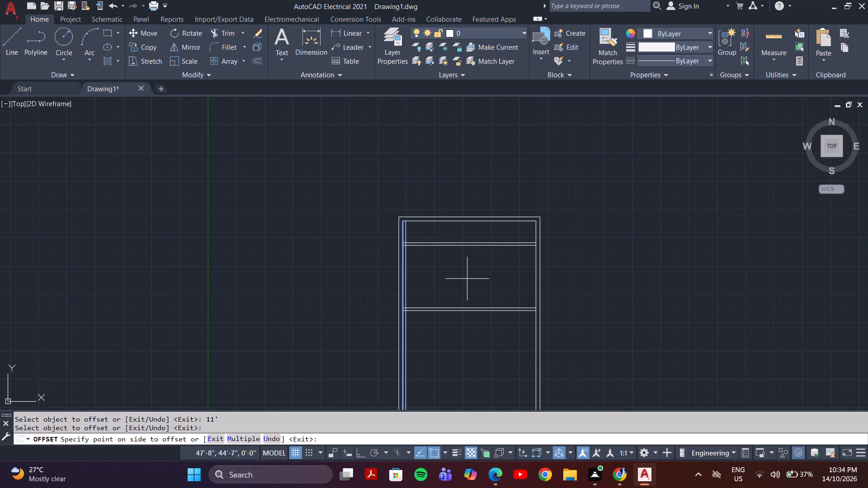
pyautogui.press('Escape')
# Offset the inner line of the left outer wall 11' into the plan.
pyautogui.press('o')
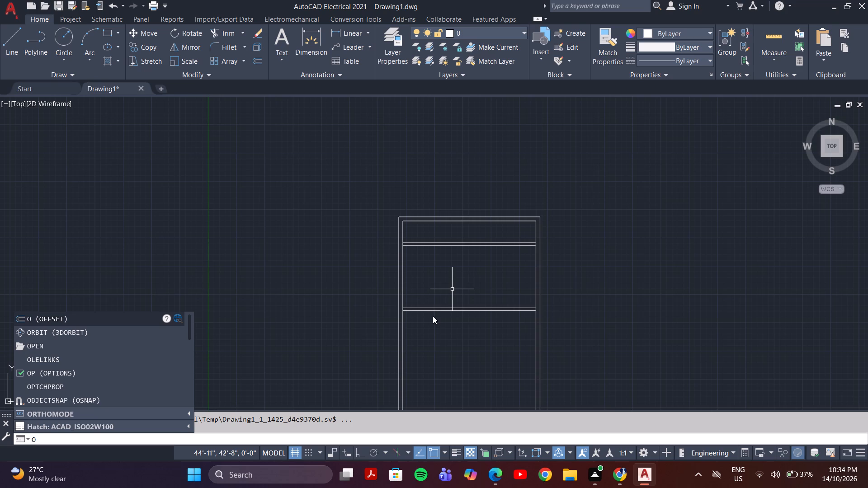
pyautogui.press('Return')
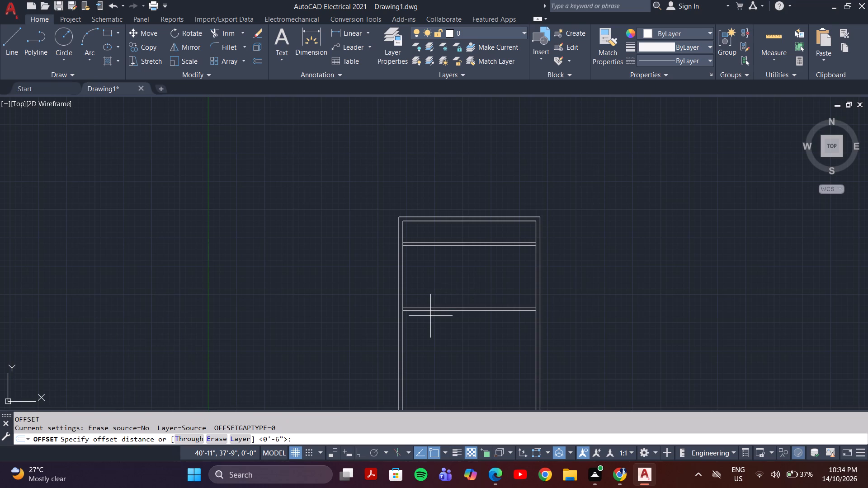
pyautogui.write('11')
pyautogui.press("'")
pyautogui.press('Return')
pyautogui.click(405, 277)
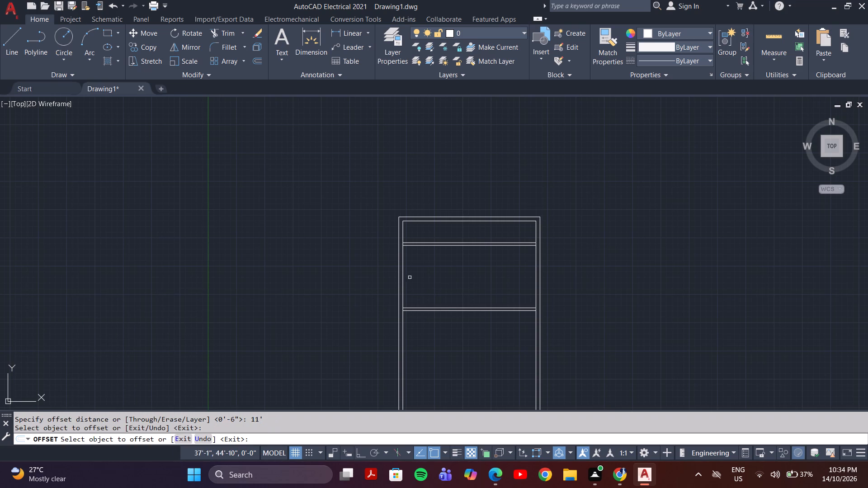
pyautogui.click(404, 279)
pyautogui.click(444, 283)
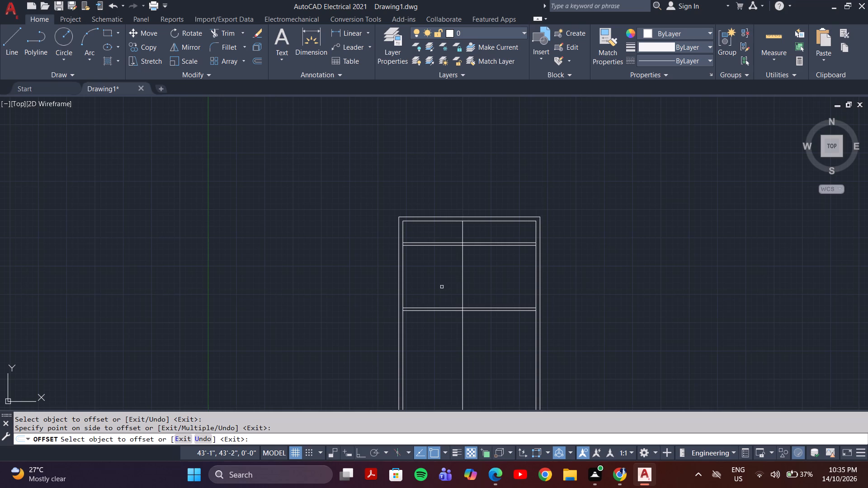
pyautogui.press('Escape')
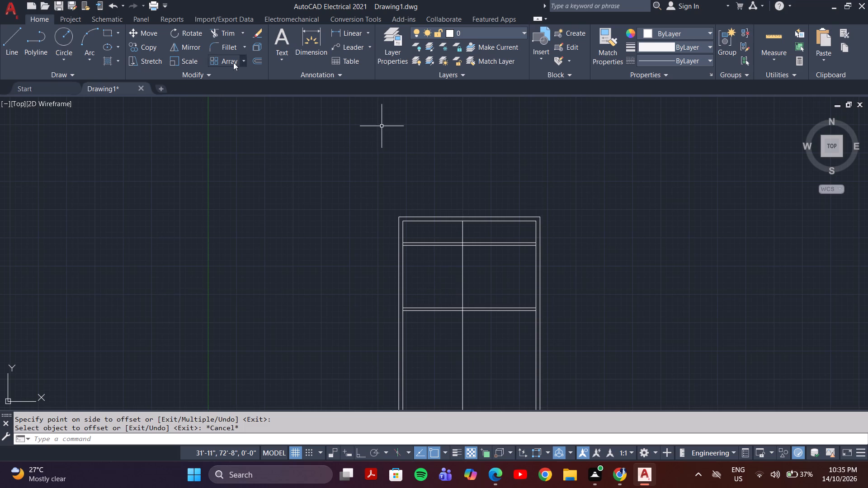
# Offset the 11' vertical line 6" to its right to form the central vertical partition.
pyautogui.scroll(2, 474, 267)
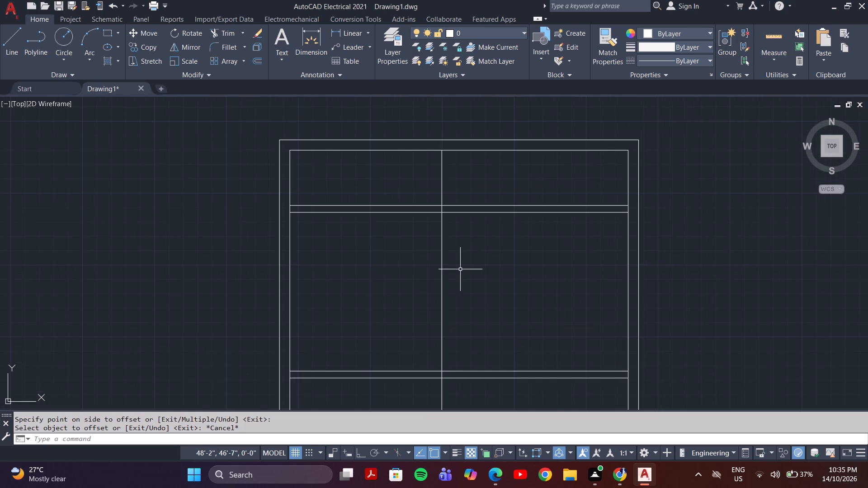
pyautogui.press('o')
pyautogui.press('Return')
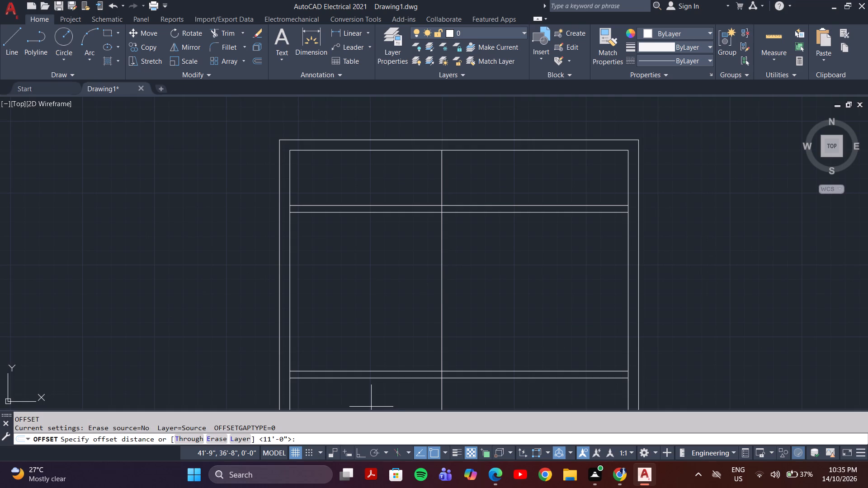
pyautogui.click(316, 436)
pyautogui.press('6')
pyautogui.hotkey('shift', '"')
pyautogui.press('Return')
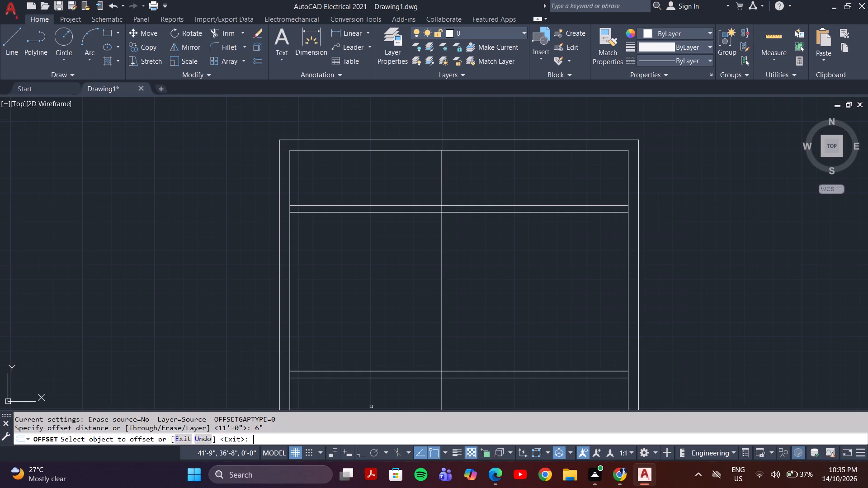
pyautogui.click(444, 286)
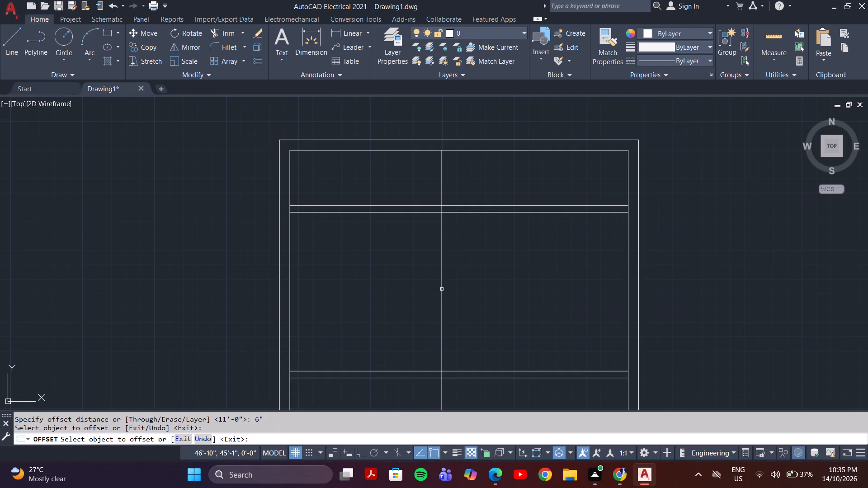
pyautogui.click(442, 289)
pyautogui.click(453, 292)
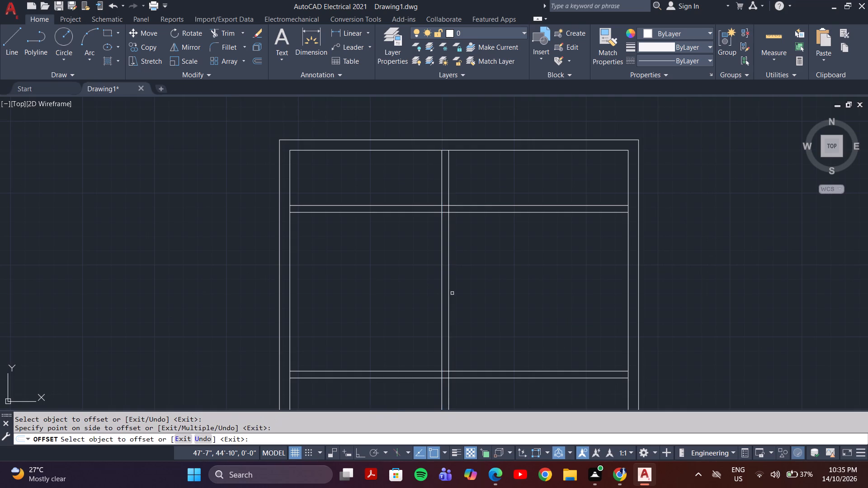
# Offset the inner line of the left outer wall 5' into the plan.
pyautogui.scroll(-1, 488, 313)
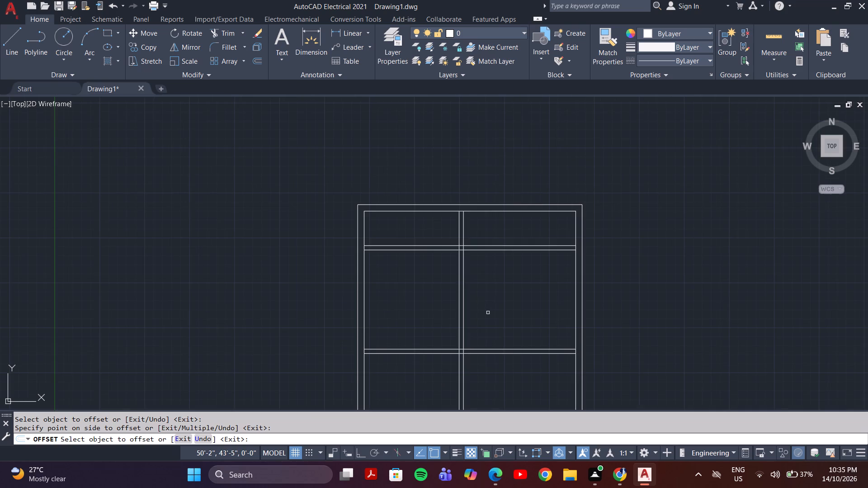
pyautogui.moveTo(392, 225); pyautogui.dragTo(425, 301, button='middle')
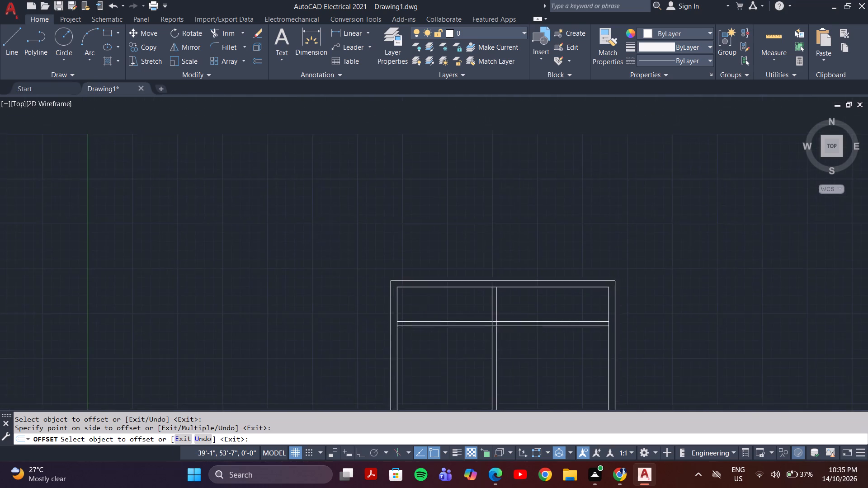
pyautogui.scroll(4, 424, 301)
pyautogui.scroll(-3, 360, 313)
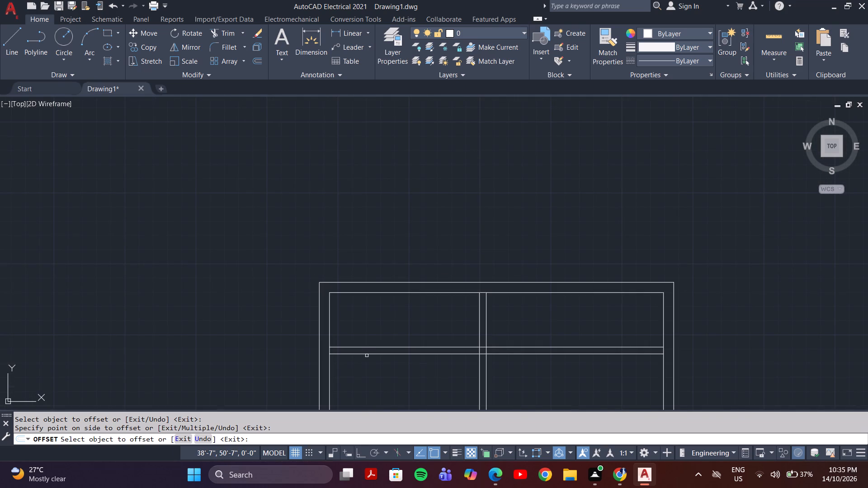
pyautogui.press('Escape')
pyautogui.press('o')
pyautogui.press('Return')
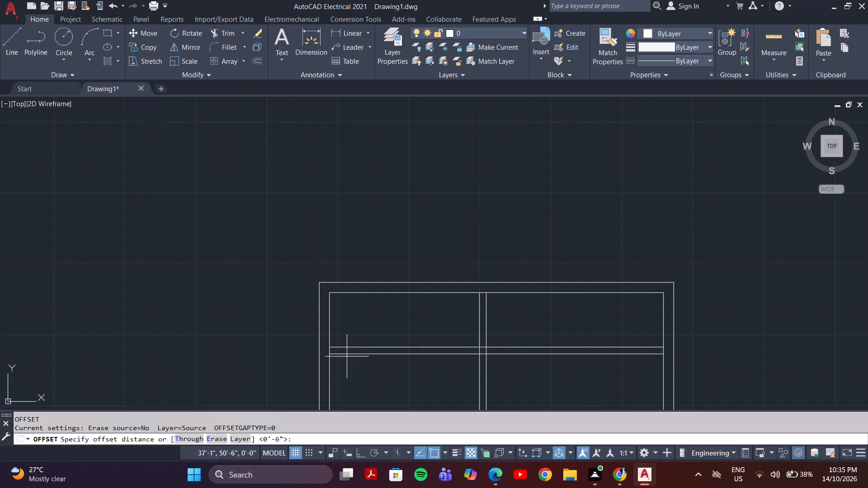
pyautogui.click(312, 434)
pyautogui.write("5'")
pyautogui.press('Return')
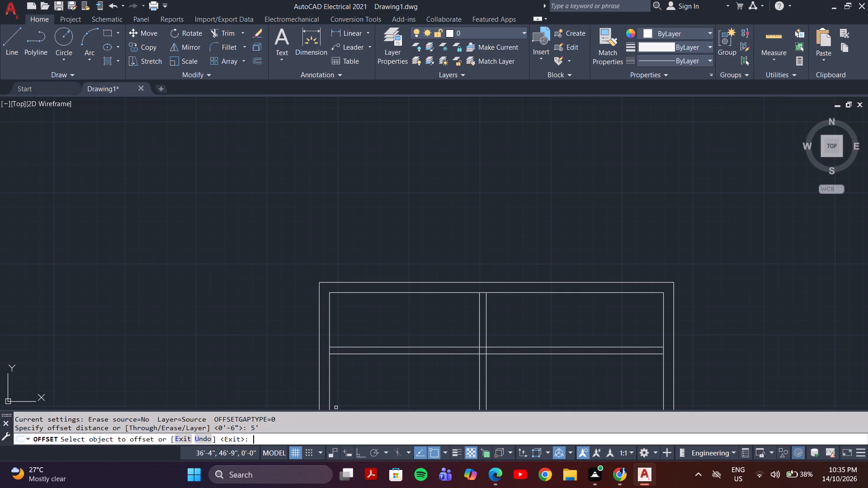
pyautogui.click(330, 320)
pyautogui.click(401, 322)
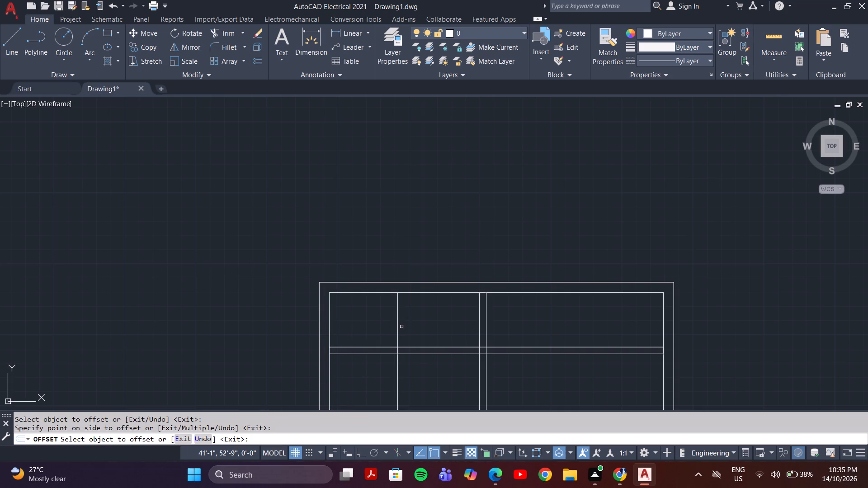
pyautogui.press('Escape')
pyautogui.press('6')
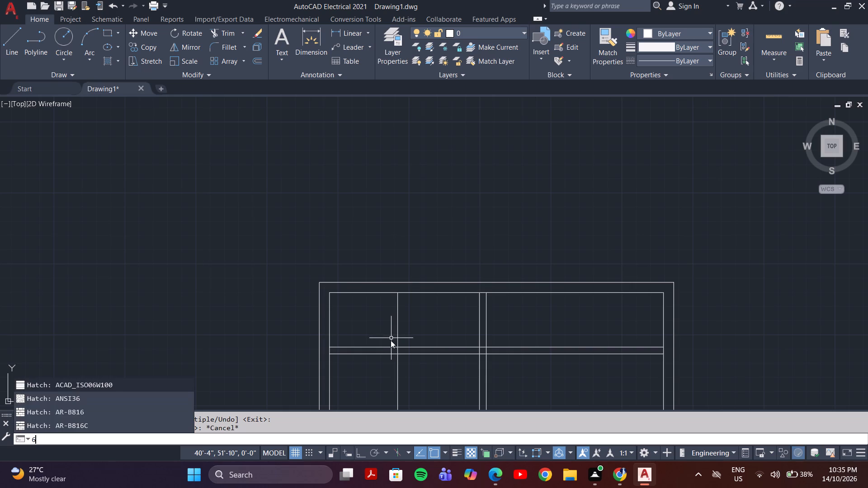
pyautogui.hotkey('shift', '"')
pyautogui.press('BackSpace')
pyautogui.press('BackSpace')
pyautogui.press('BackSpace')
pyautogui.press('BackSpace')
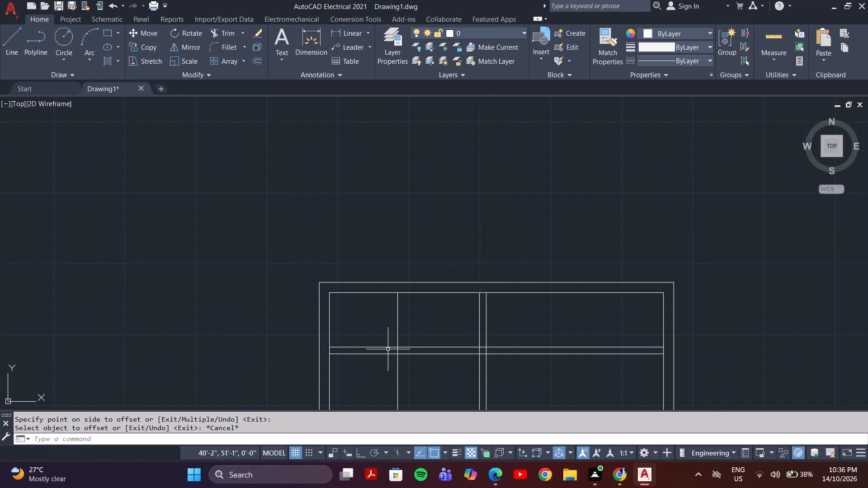
# Offset the 5' vertical line 6" to its right to form a second vertical partition.
pyautogui.press('o')
pyautogui.press('Return')
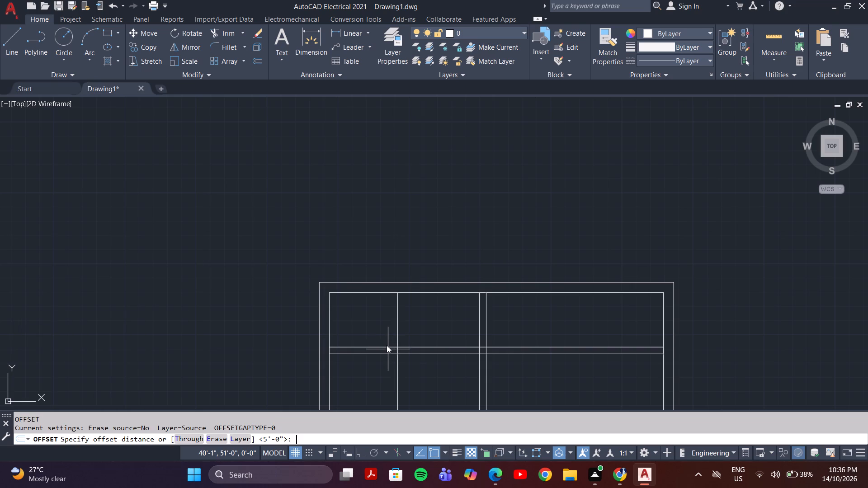
pyautogui.write('6"')
pyautogui.press('Return')
pyautogui.click(396, 302)
pyautogui.click(399, 305)
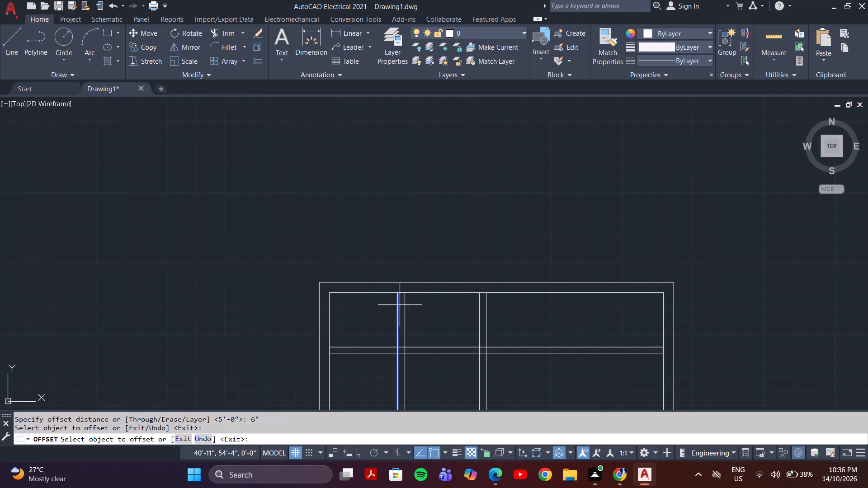
pyautogui.click(410, 321)
# Trim both lines of the 5' vertical partition between the two horizontal partitions and below the lower one.
pyautogui.scroll(-2, 405, 349)
pyautogui.moveTo(419, 364); pyautogui.dragTo(418, 321, button='middle')
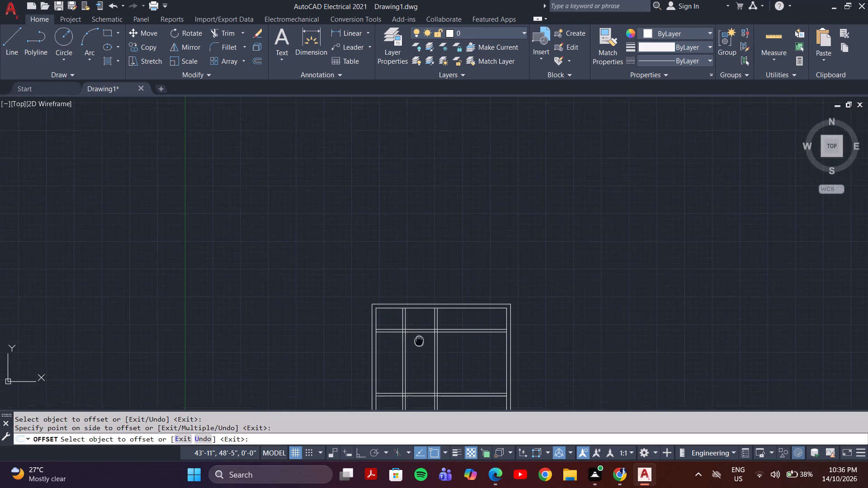
pyautogui.moveTo(418, 321); pyautogui.dragTo(418, 278, button='middle')
pyautogui.press('Escape')
pyautogui.write('tr')
pyautogui.press('Return')
pyautogui.scroll(2, 417, 309)
pyautogui.click(405, 299)
pyautogui.click(318, 326)
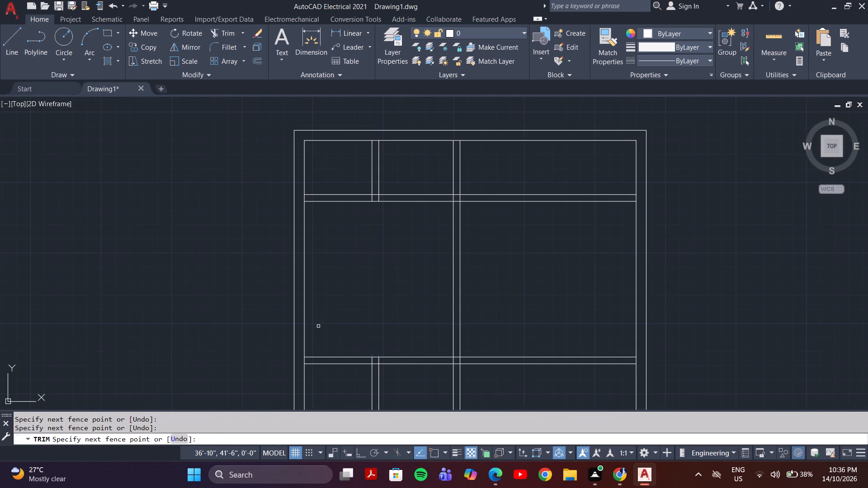
pyautogui.scroll(-3, 339, 325)
pyautogui.moveTo(403, 340); pyautogui.dragTo(377, 325, button='middle')
pyautogui.scroll(3, 317, 360)
pyautogui.click(365, 319)
pyautogui.click(298, 366)
pyautogui.scroll(-2, 304, 356)
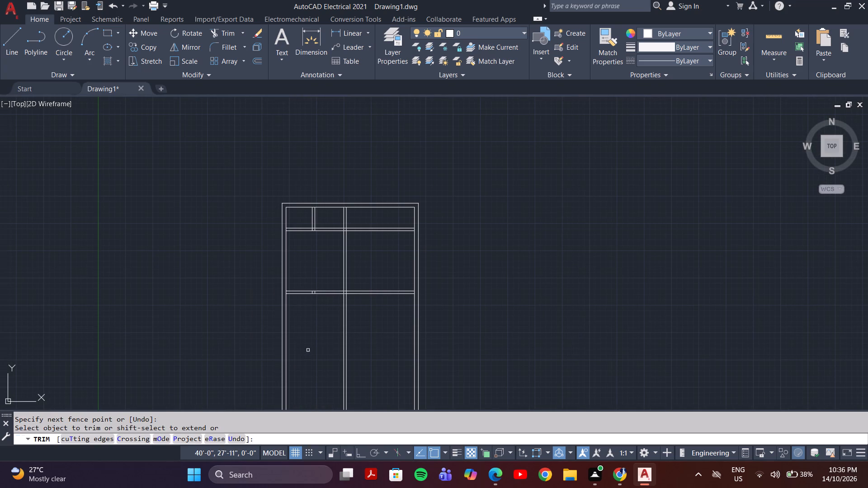
pyautogui.press('Escape')
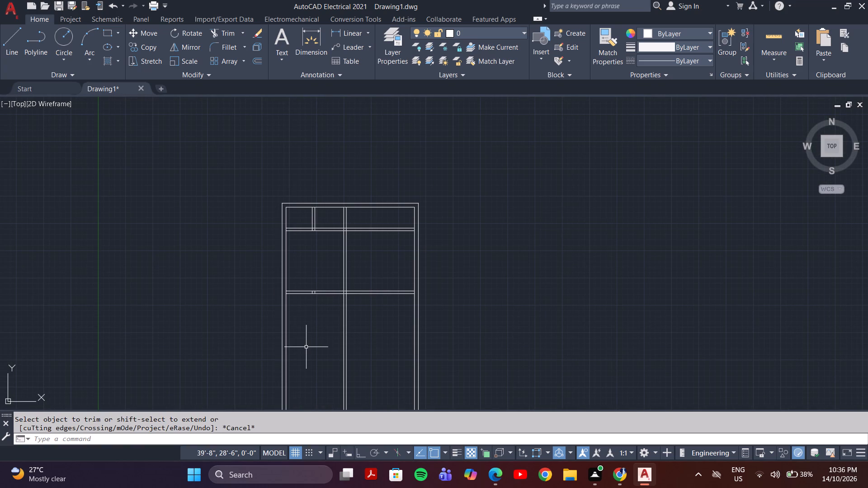
# Trim both lines of the upper horizontal partition to the right of the central vertical partition.
pyautogui.scroll(-1, 385, 315)
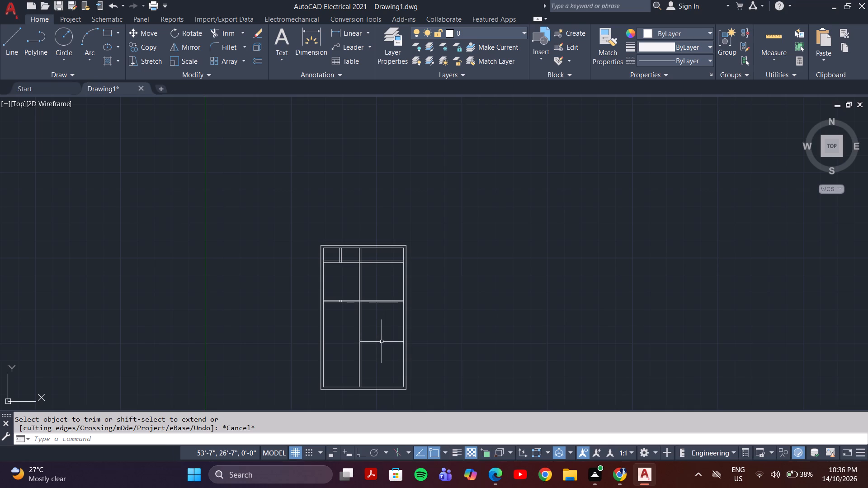
pyautogui.scroll(2, 338, 277)
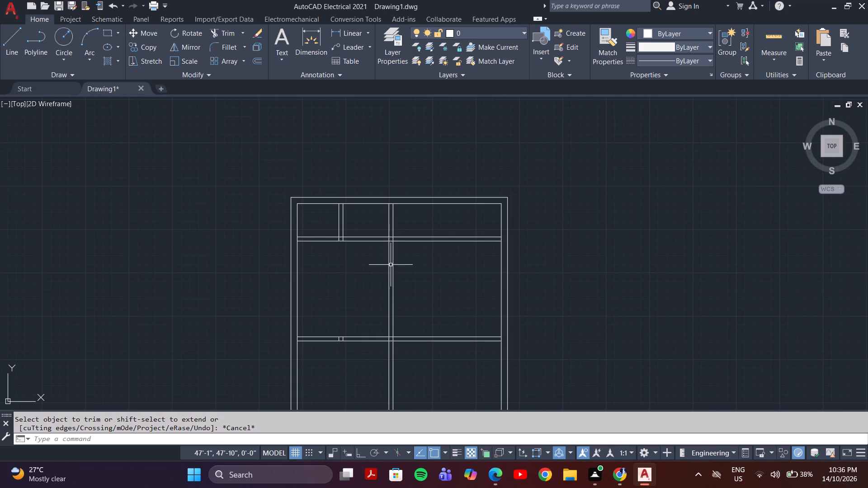
pyautogui.write('tr')
pyautogui.press('Return')
pyautogui.click(430, 250)
pyautogui.click(430, 231)
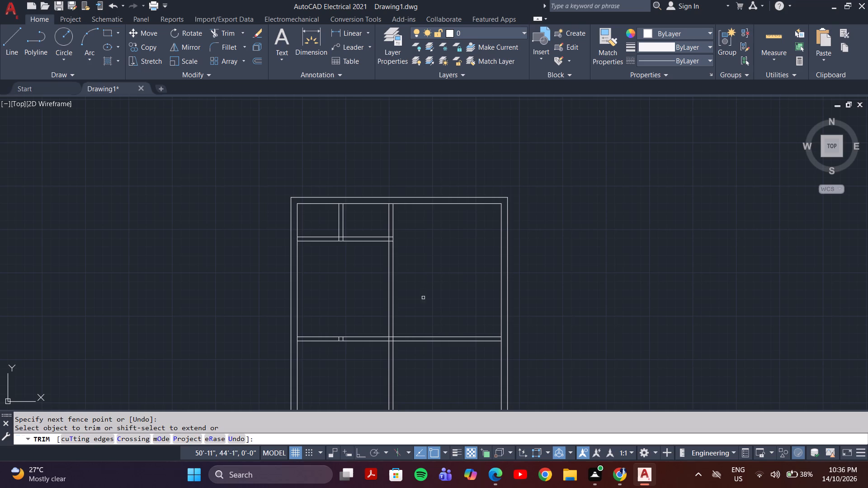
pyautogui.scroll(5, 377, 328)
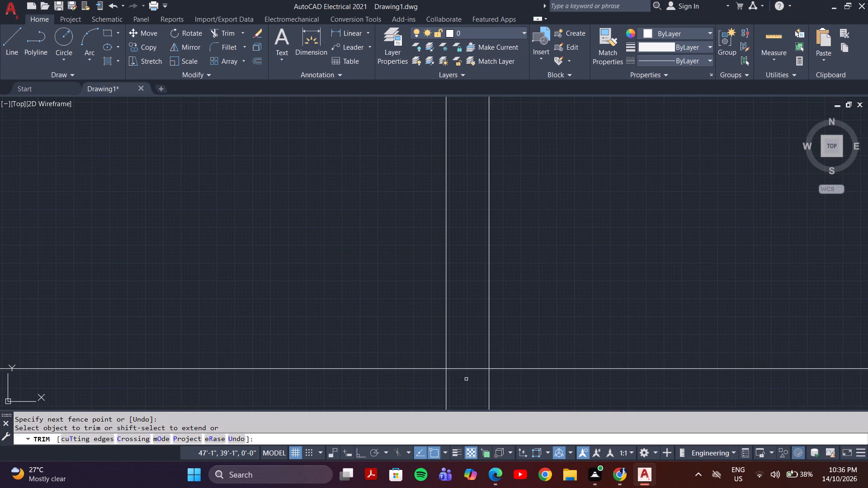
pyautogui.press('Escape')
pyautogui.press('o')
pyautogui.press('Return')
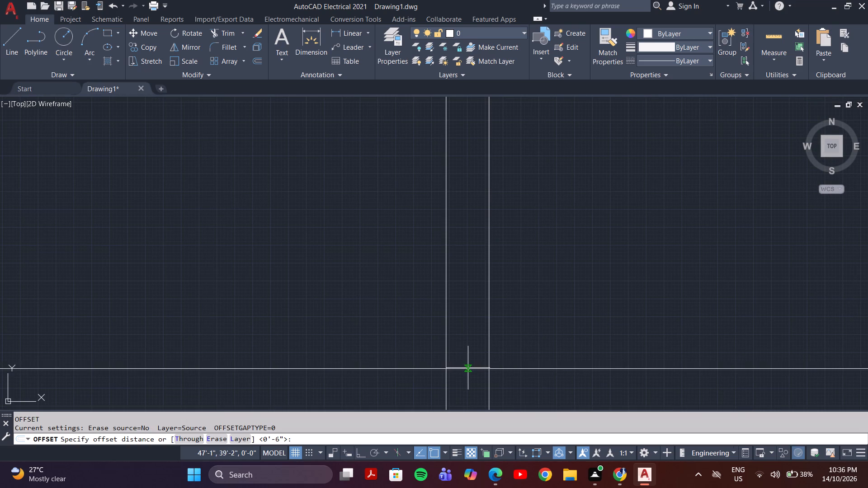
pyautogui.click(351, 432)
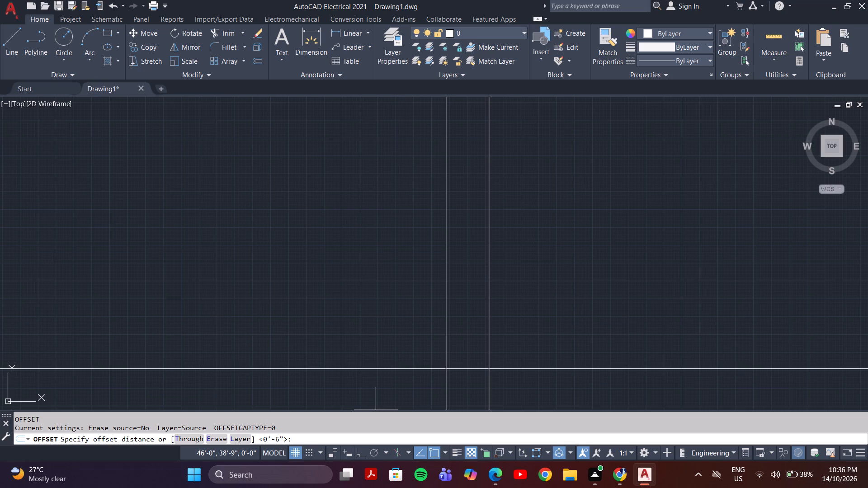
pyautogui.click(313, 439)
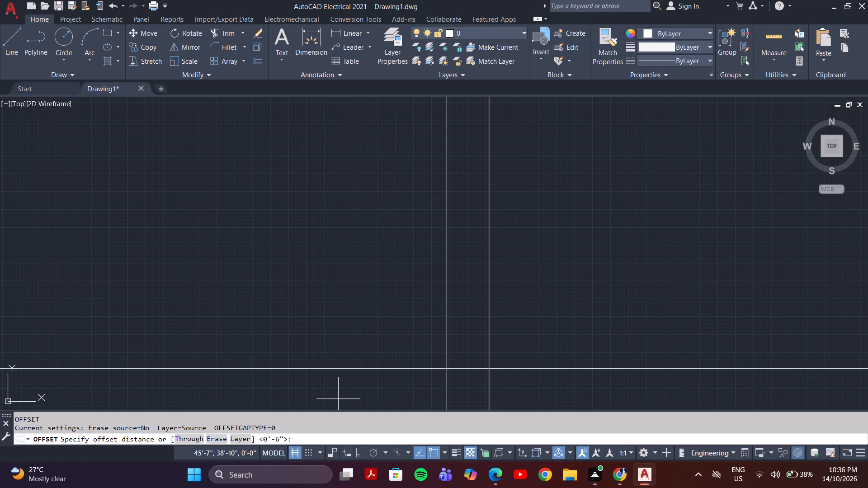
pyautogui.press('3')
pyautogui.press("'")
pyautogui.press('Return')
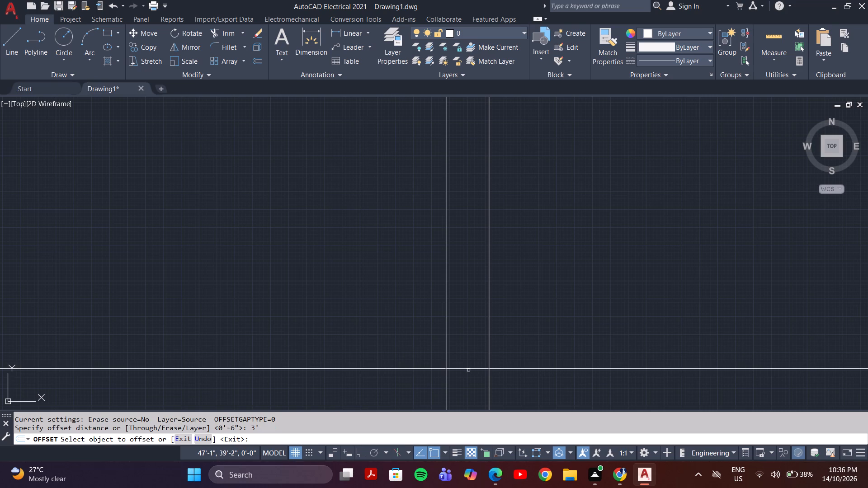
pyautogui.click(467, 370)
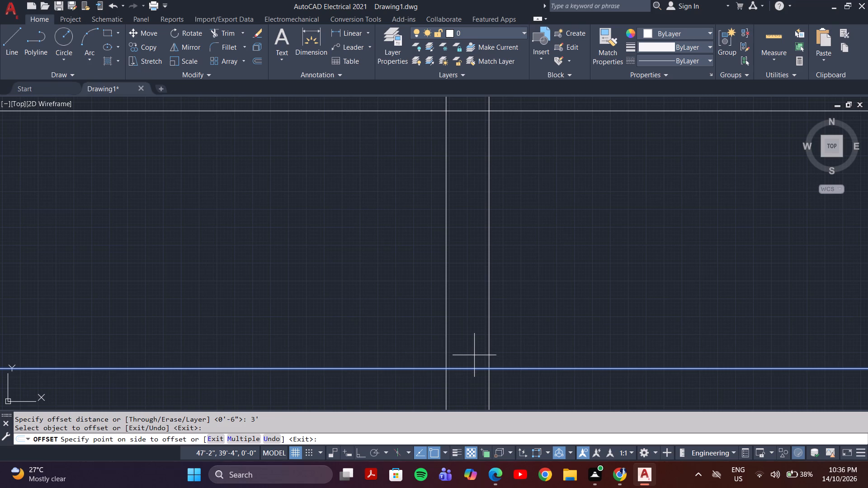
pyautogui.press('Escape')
# Offset the upper line of the lower horizontal partition 3" upward.
pyautogui.press('o')
pyautogui.press('Return')
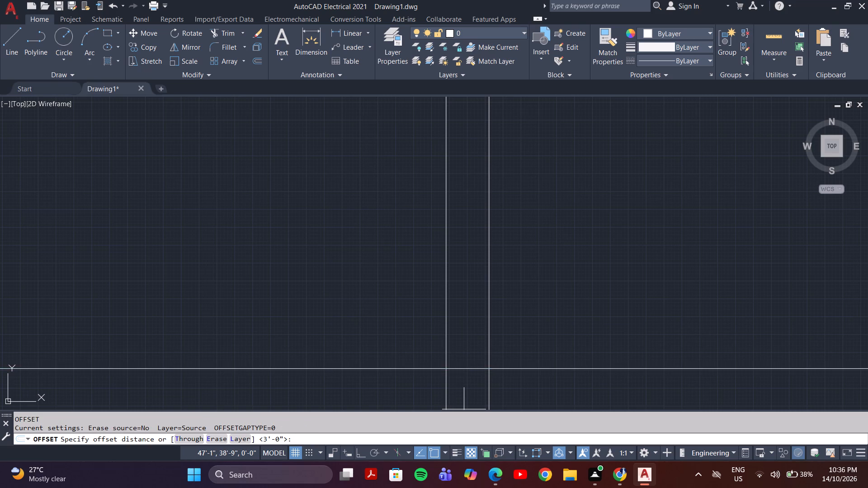
pyautogui.press('3')
pyautogui.hotkey('shift', '"')
pyautogui.press('Return')
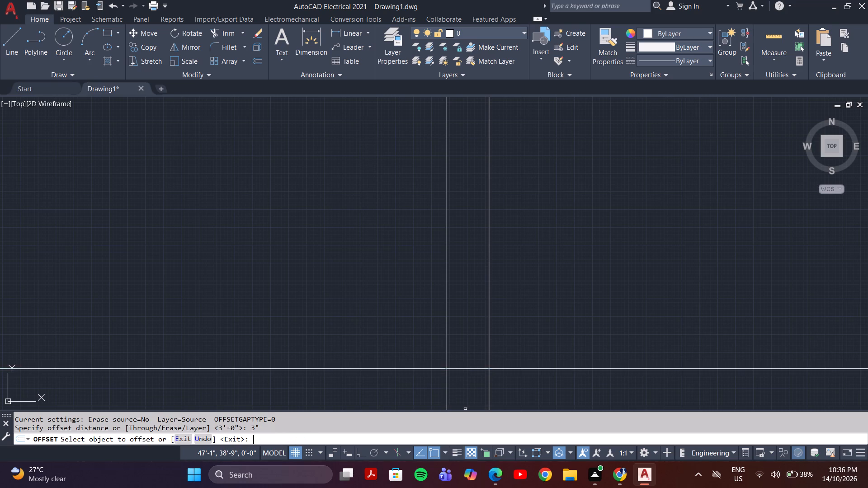
pyautogui.click(458, 370)
pyautogui.click(458, 361)
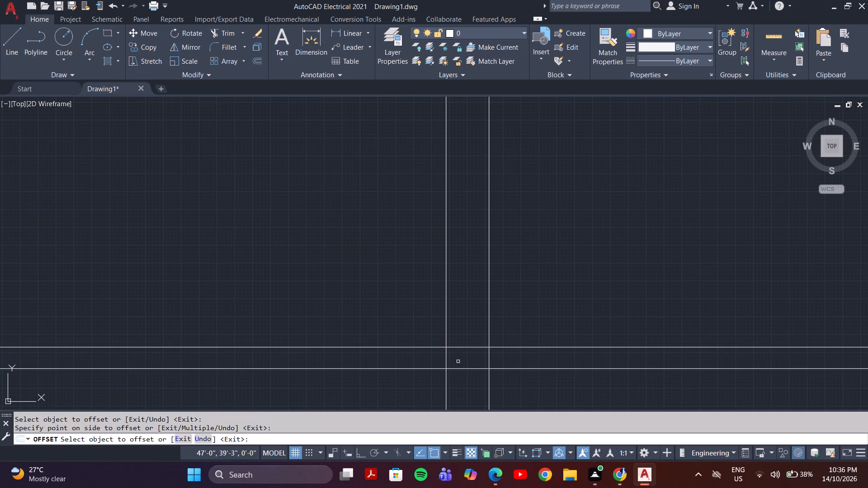
pyautogui.scroll(-2, 459, 352)
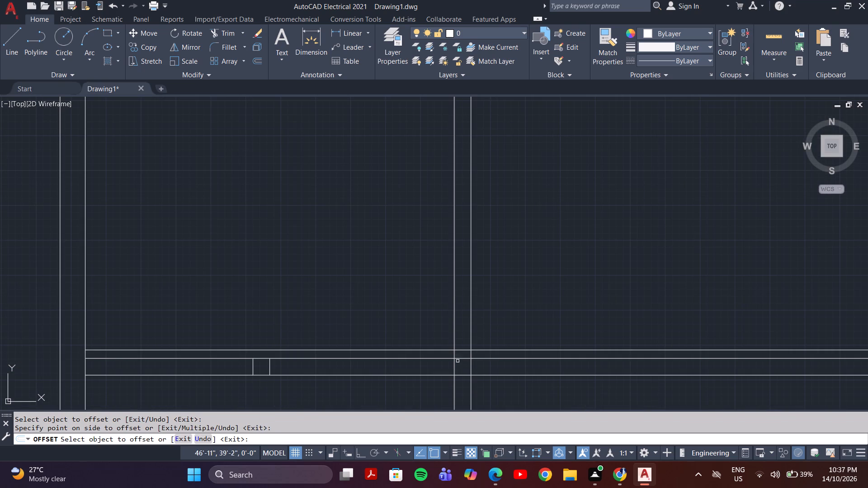
pyautogui.press('Escape')
# Offset the 3" line above the lower horizontal partition 3' further upward.
pyautogui.press('o')
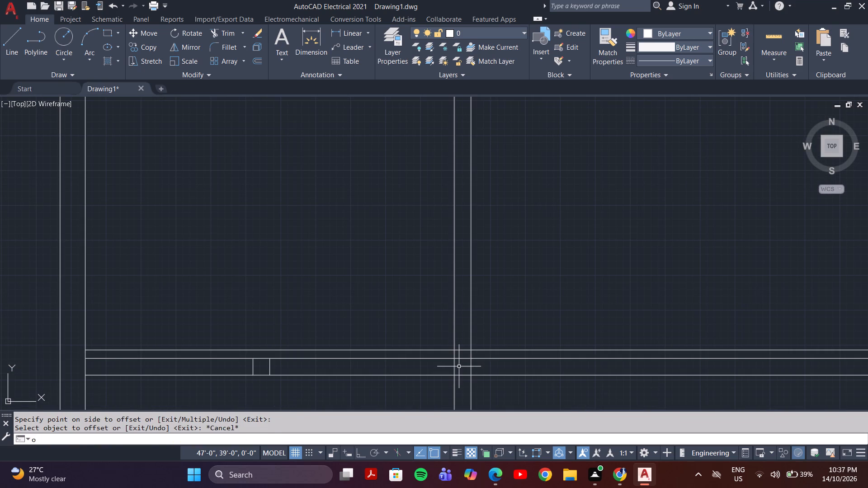
pyautogui.press('Return')
pyautogui.write("3'")
pyautogui.press('Return')
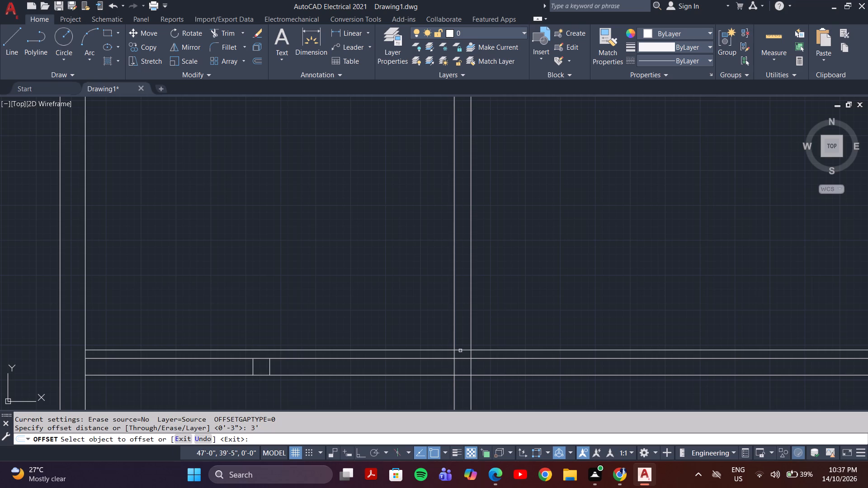
pyautogui.click(460, 351)
pyautogui.click(462, 328)
pyautogui.scroll(-2, 462, 328)
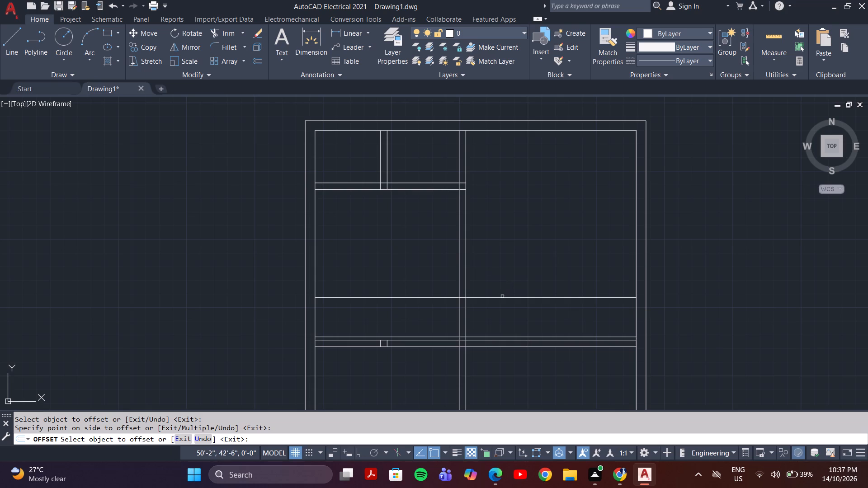
pyautogui.scroll(5, 459, 334)
pyautogui.scroll(-3, 455, 337)
pyautogui.moveTo(362, 317); pyautogui.dragTo(425, 243, button='middle')
pyautogui.scroll(-2, 425, 247)
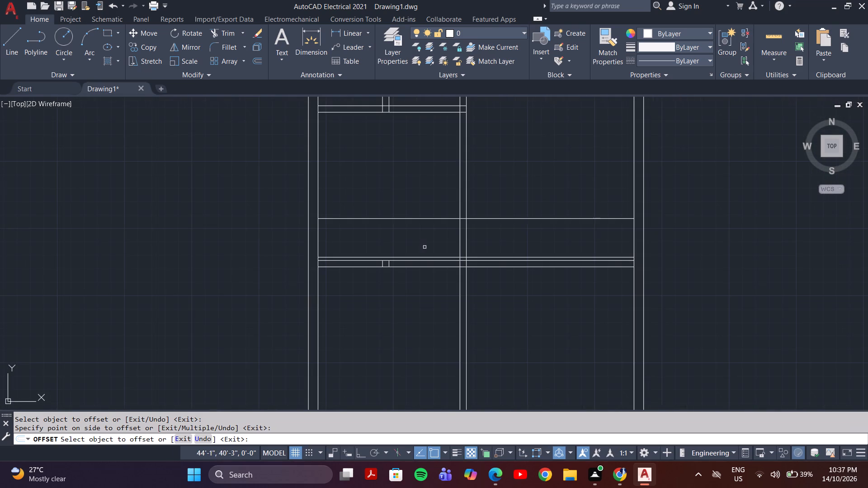
pyautogui.press('Escape')
# Trim the 3" offset line on both sides of the central vertical partition, keeping only the piece between its two lines.
pyautogui.write('tr')
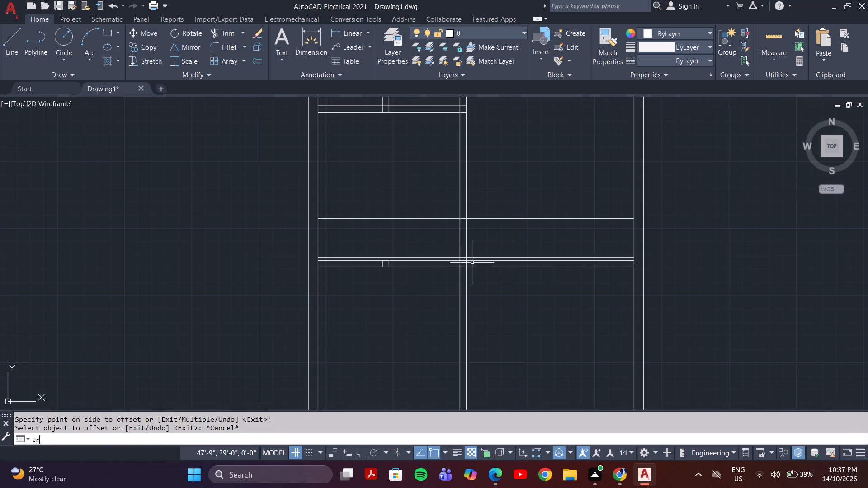
pyautogui.press('Return')
pyautogui.scroll(4, 446, 257)
pyautogui.click(439, 269)
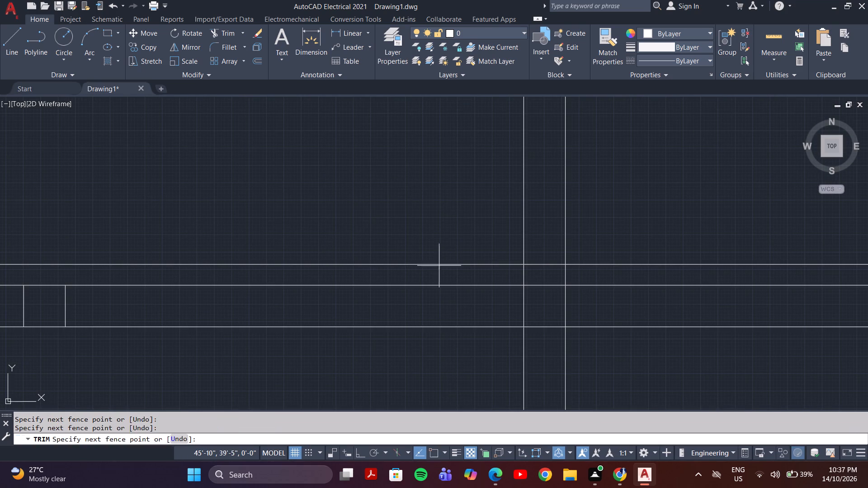
pyautogui.click(439, 257)
pyautogui.click(630, 274)
pyautogui.click(630, 230)
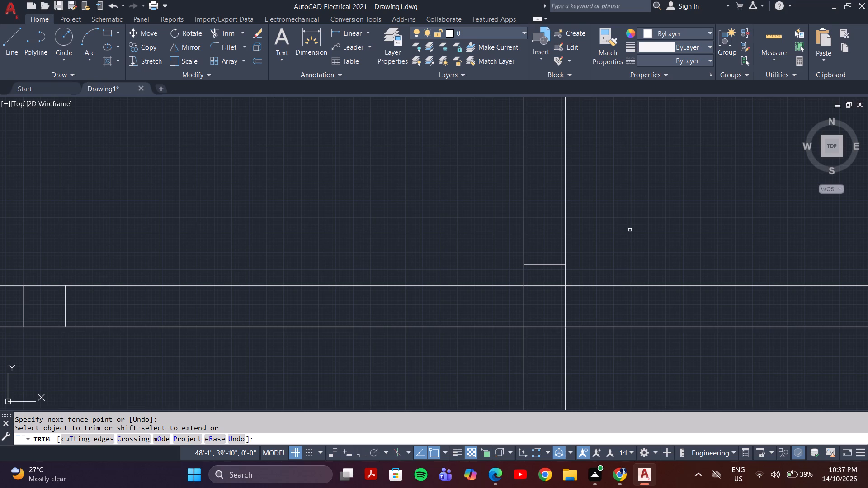
# Trim the 3' offset line to the left of the central vertical partition.
pyautogui.scroll(-3, 583, 203)
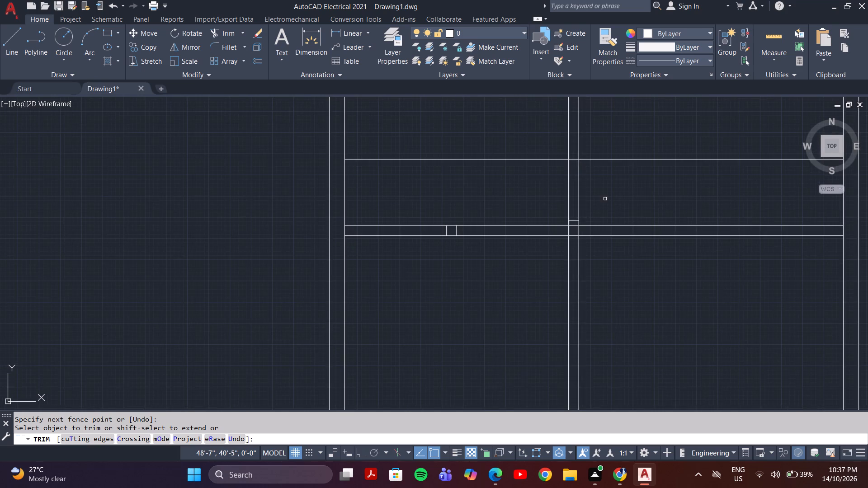
pyautogui.moveTo(605, 199); pyautogui.dragTo(520, 283, button='middle')
pyautogui.click(428, 263)
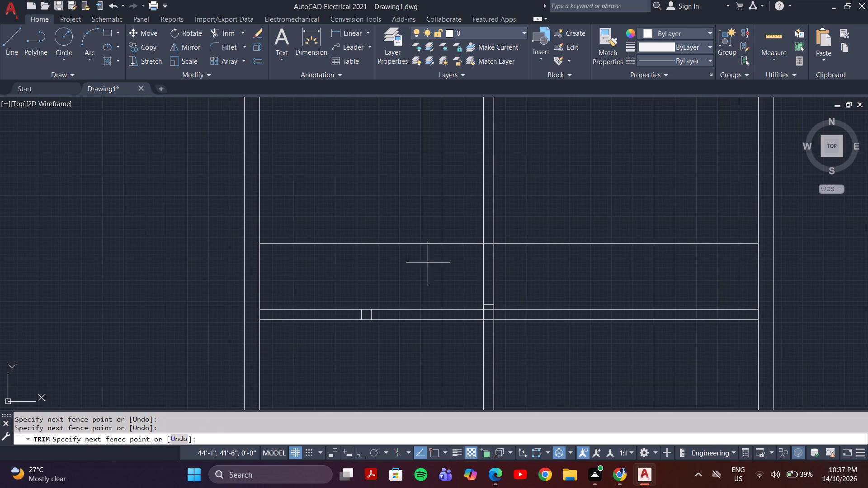
pyautogui.click(436, 235)
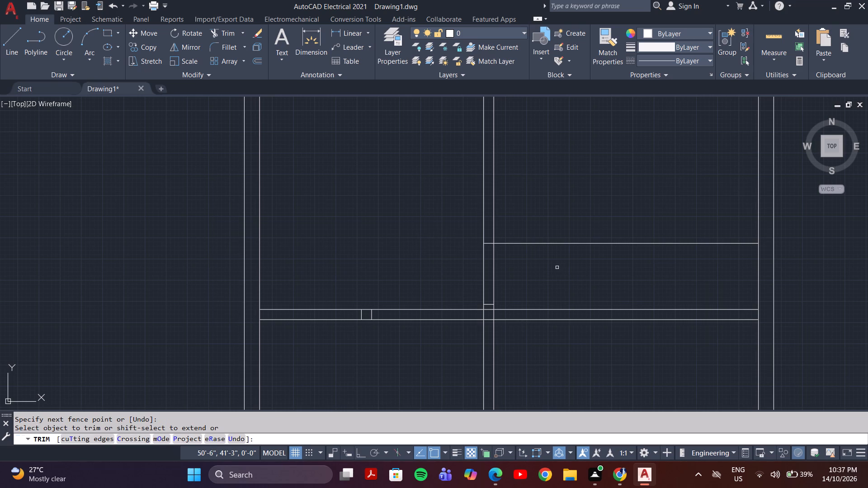
pyautogui.press('Escape')
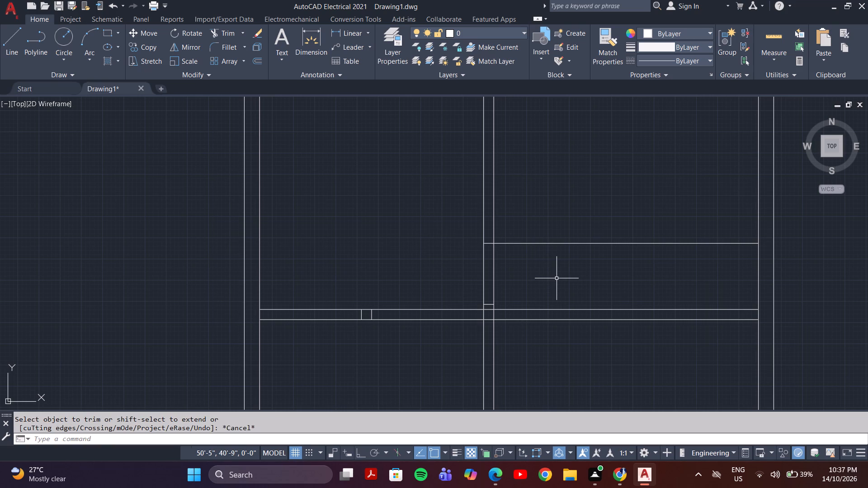
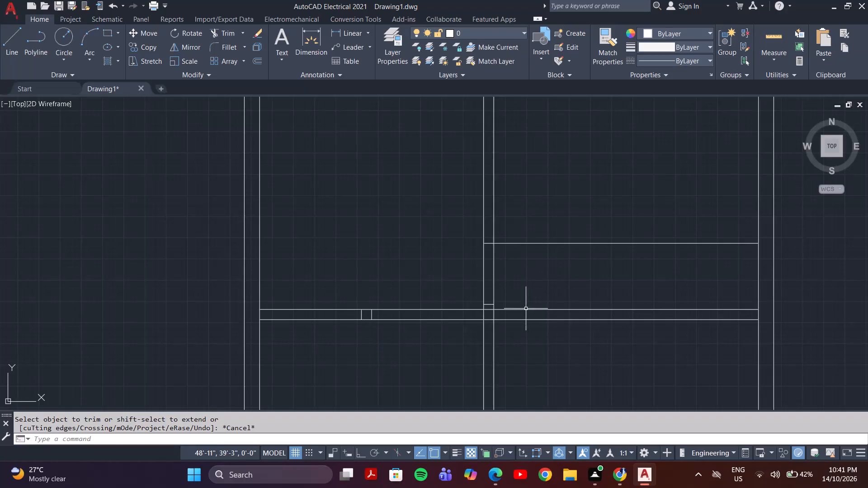
# Offset the single horizontal line above the lower horizontal partition 6" upward to form a second partition line.
pyautogui.moveTo(526, 309); pyautogui.dragTo(435, 338, button='middle')
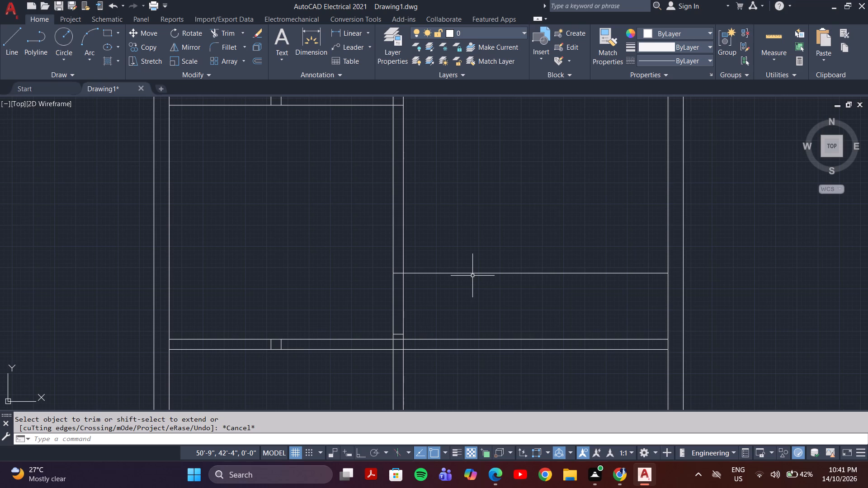
pyautogui.press('o')
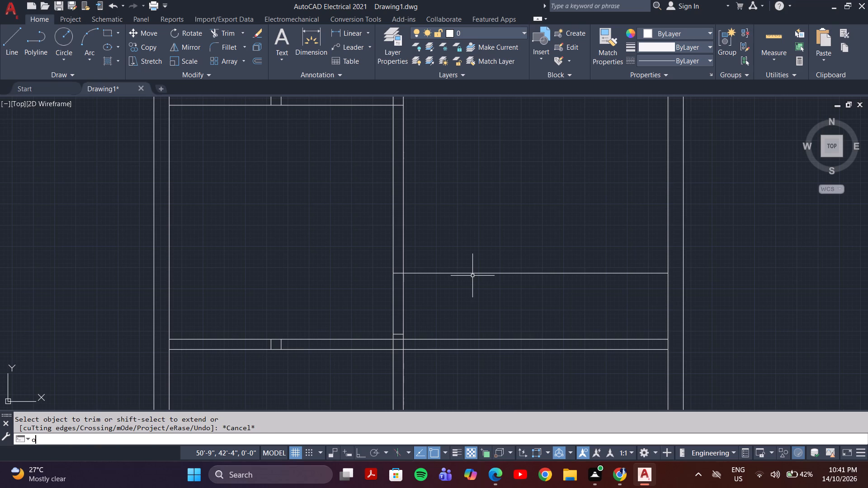
pyautogui.press('Return')
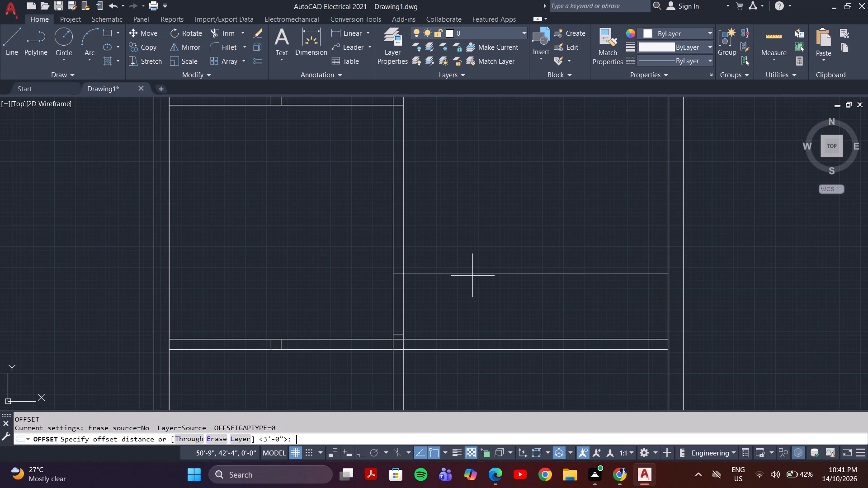
pyautogui.press('o')
pyautogui.press('BackSpace')
pyautogui.write('6"')
pyautogui.press('Return')
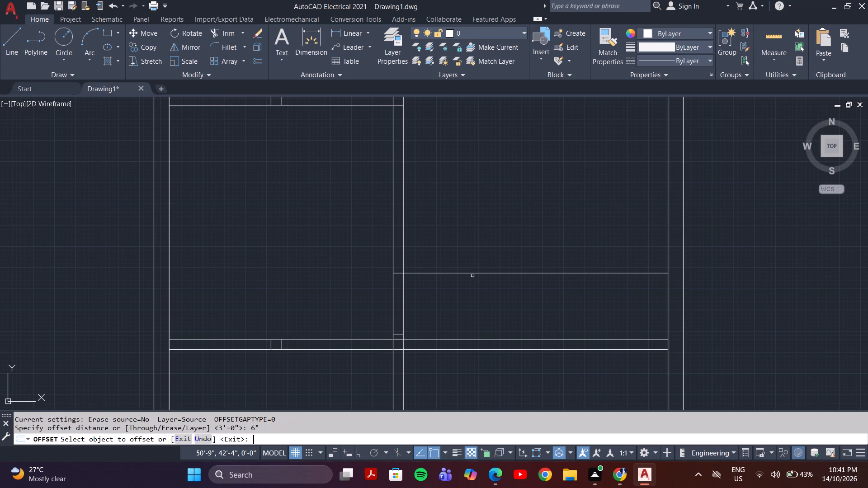
pyautogui.click(472, 276)
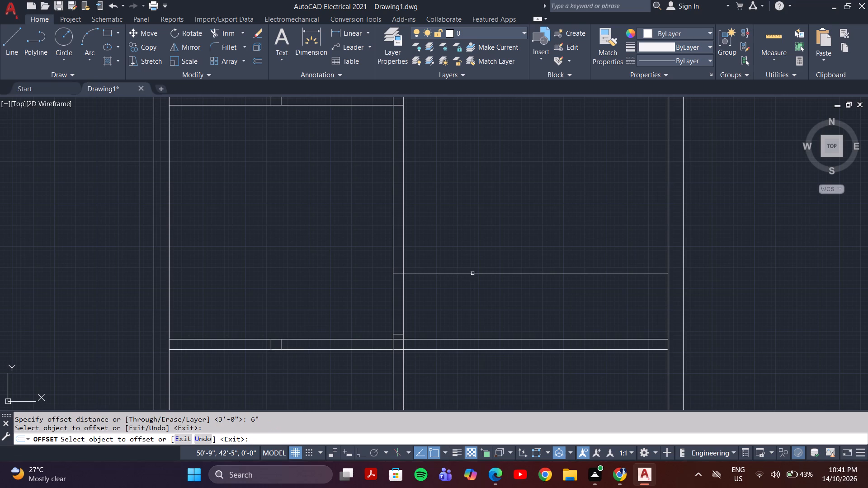
pyautogui.click(472, 272)
pyautogui.click(471, 258)
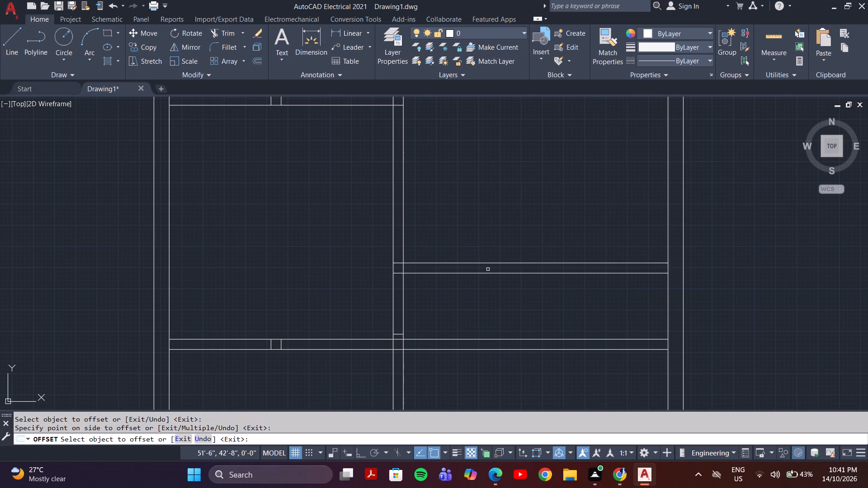
pyautogui.press('Escape')
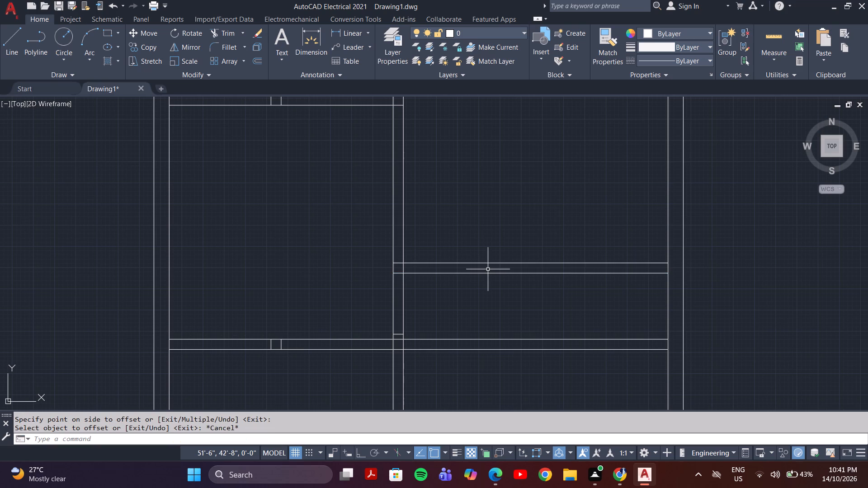
# Offset the inner line of the right outer wall 5' to the left.
pyautogui.press('o')
pyautogui.press('Return')
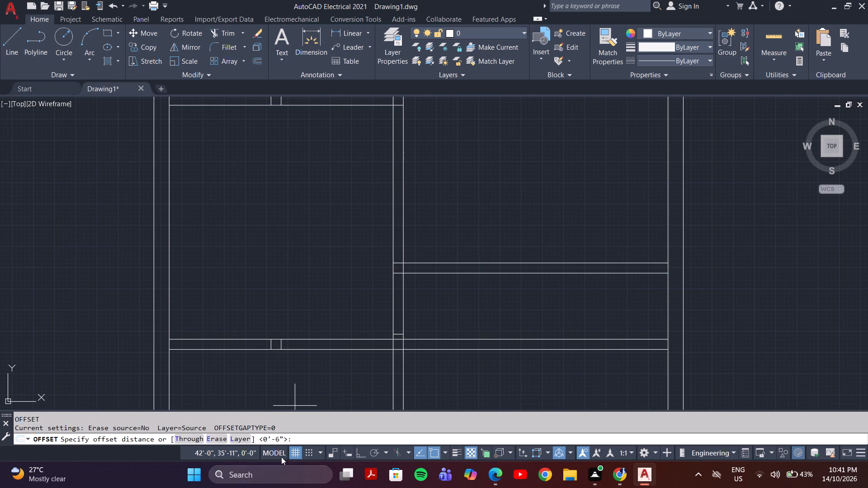
pyautogui.click(296, 435)
pyautogui.press('5')
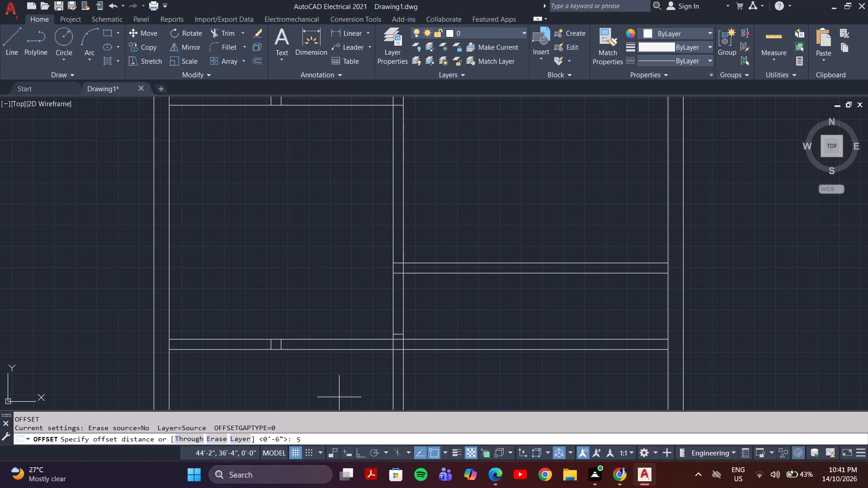
pyautogui.press("'")
pyautogui.press('Return')
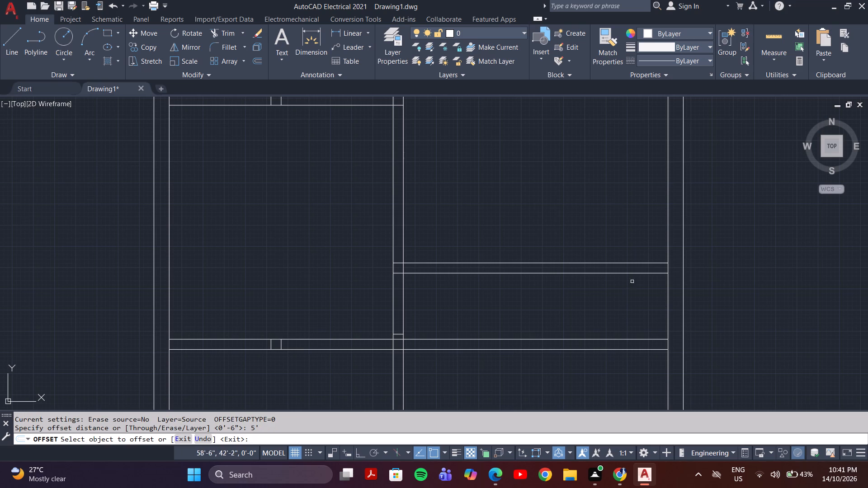
pyautogui.click(667, 297)
pyautogui.click(594, 313)
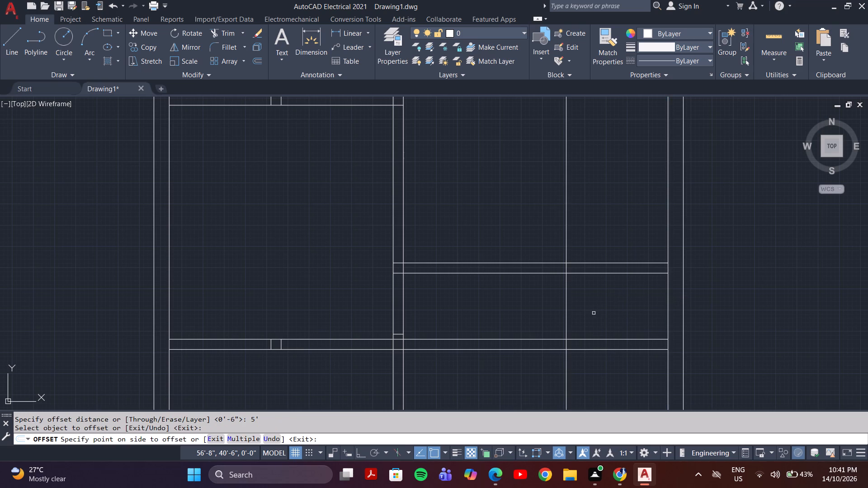
pyautogui.press('Escape')
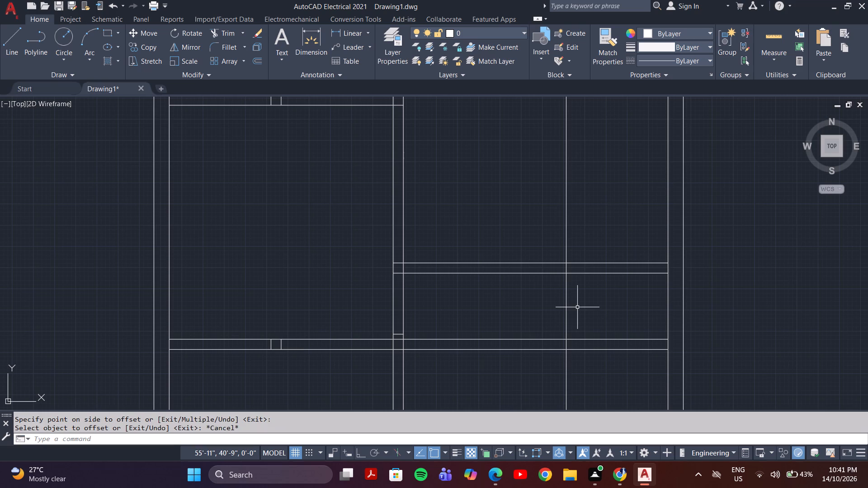
# Offset the vertical line drawn 5' inside the right outer wall 6" further to the left.
pyautogui.press('o')
pyautogui.press('Return')
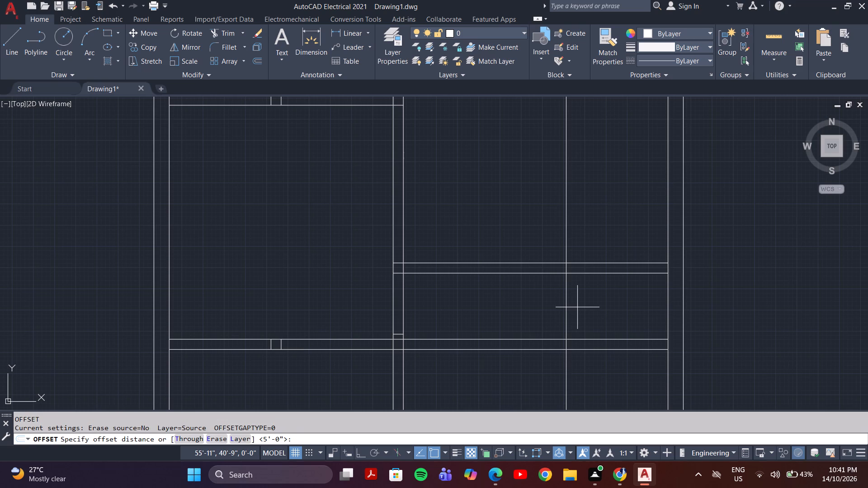
pyautogui.press('6')
pyautogui.hotkey('shift', '"')
pyautogui.press('Return')
pyautogui.click(566, 236)
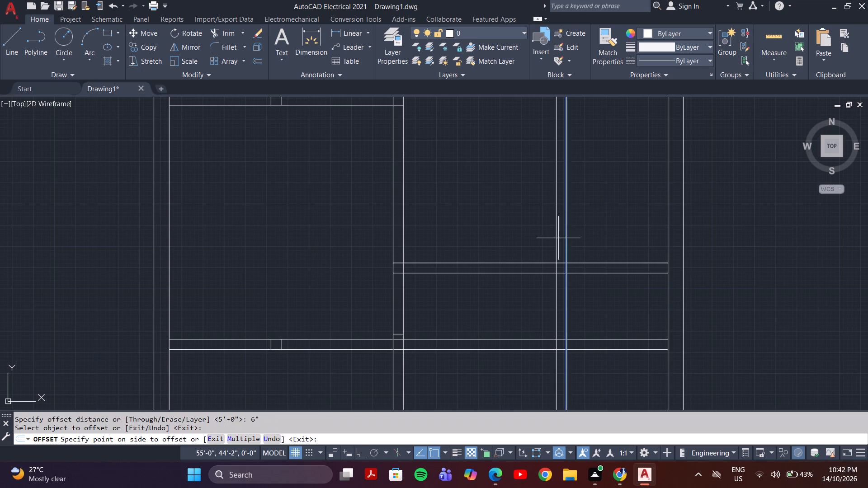
pyautogui.click(558, 238)
pyautogui.moveTo(456, 216); pyautogui.dragTo(434, 347, button='middle')
pyautogui.press('Escape')
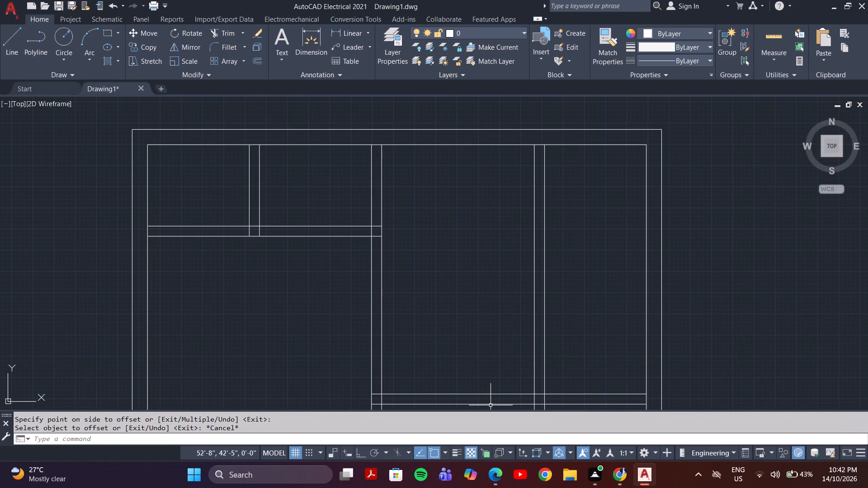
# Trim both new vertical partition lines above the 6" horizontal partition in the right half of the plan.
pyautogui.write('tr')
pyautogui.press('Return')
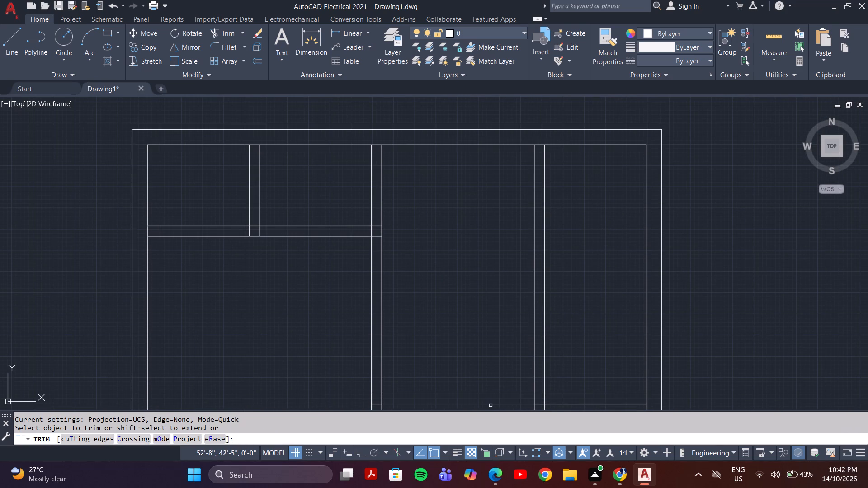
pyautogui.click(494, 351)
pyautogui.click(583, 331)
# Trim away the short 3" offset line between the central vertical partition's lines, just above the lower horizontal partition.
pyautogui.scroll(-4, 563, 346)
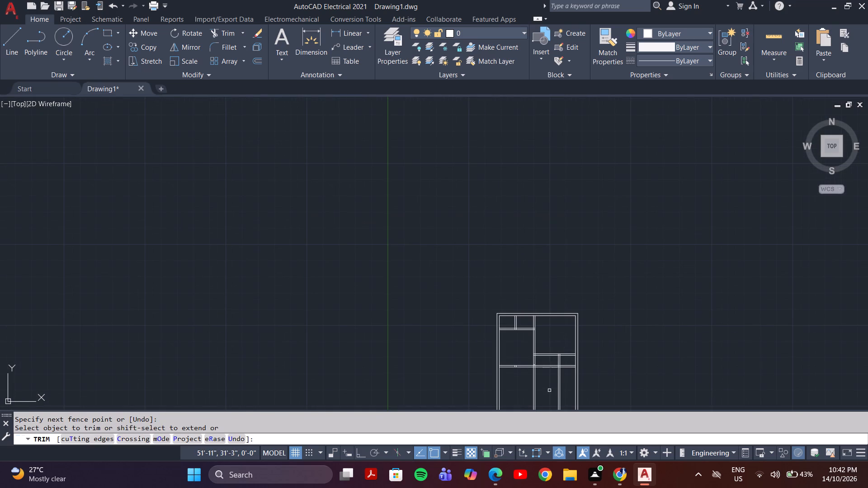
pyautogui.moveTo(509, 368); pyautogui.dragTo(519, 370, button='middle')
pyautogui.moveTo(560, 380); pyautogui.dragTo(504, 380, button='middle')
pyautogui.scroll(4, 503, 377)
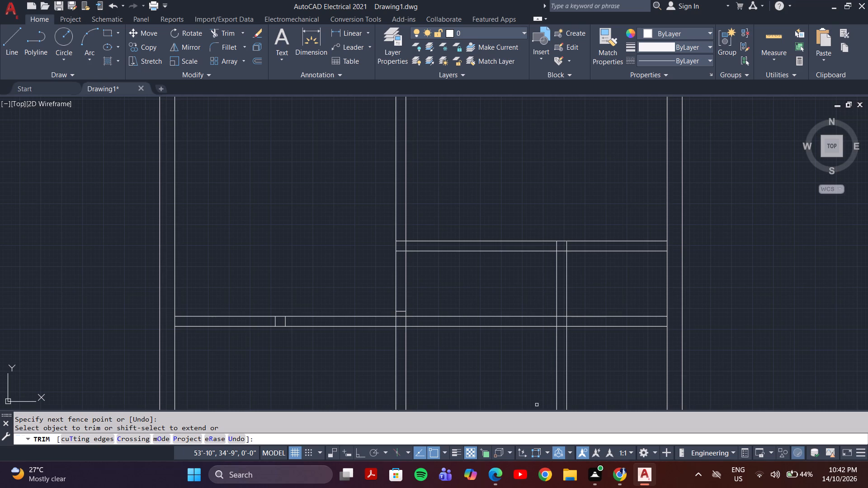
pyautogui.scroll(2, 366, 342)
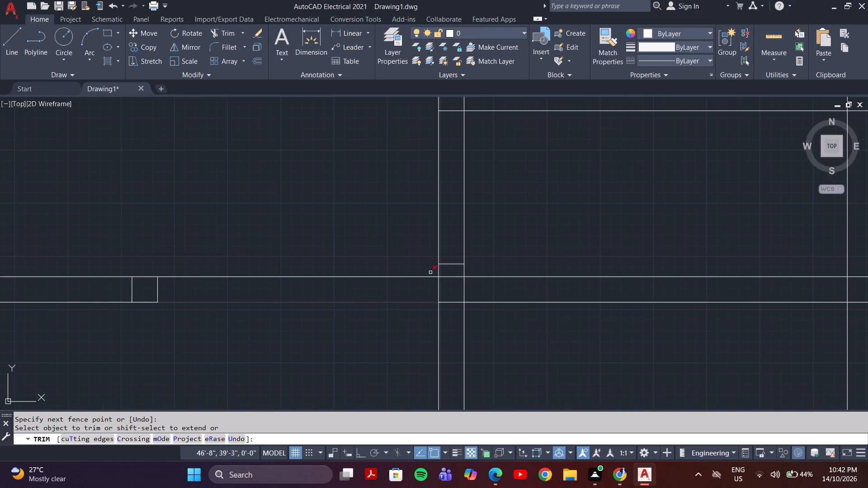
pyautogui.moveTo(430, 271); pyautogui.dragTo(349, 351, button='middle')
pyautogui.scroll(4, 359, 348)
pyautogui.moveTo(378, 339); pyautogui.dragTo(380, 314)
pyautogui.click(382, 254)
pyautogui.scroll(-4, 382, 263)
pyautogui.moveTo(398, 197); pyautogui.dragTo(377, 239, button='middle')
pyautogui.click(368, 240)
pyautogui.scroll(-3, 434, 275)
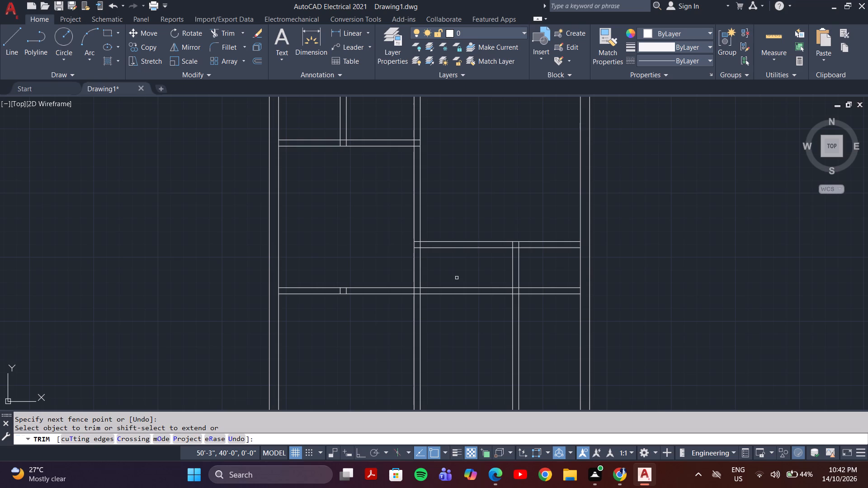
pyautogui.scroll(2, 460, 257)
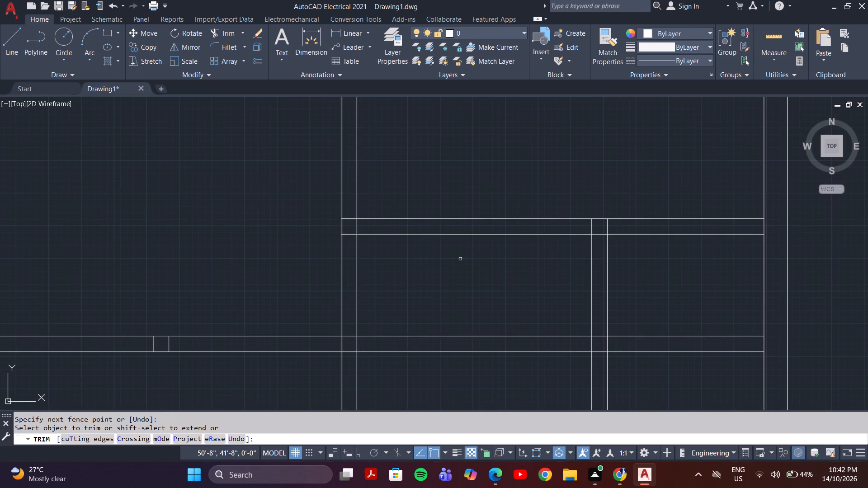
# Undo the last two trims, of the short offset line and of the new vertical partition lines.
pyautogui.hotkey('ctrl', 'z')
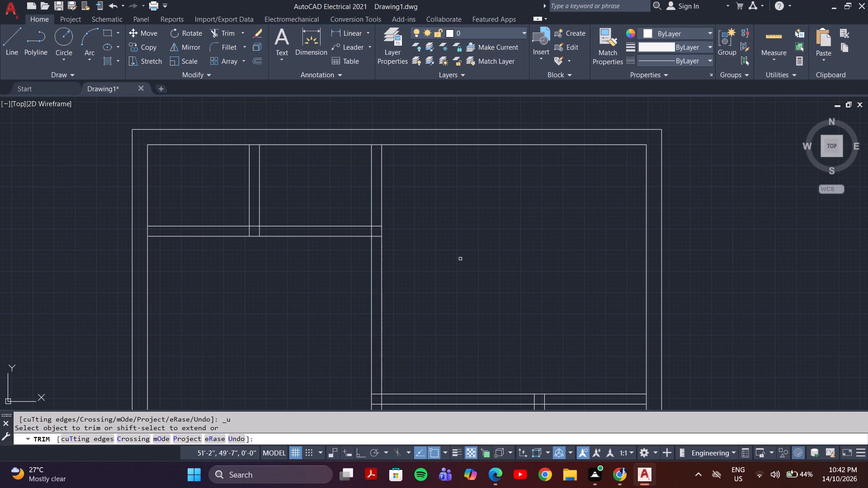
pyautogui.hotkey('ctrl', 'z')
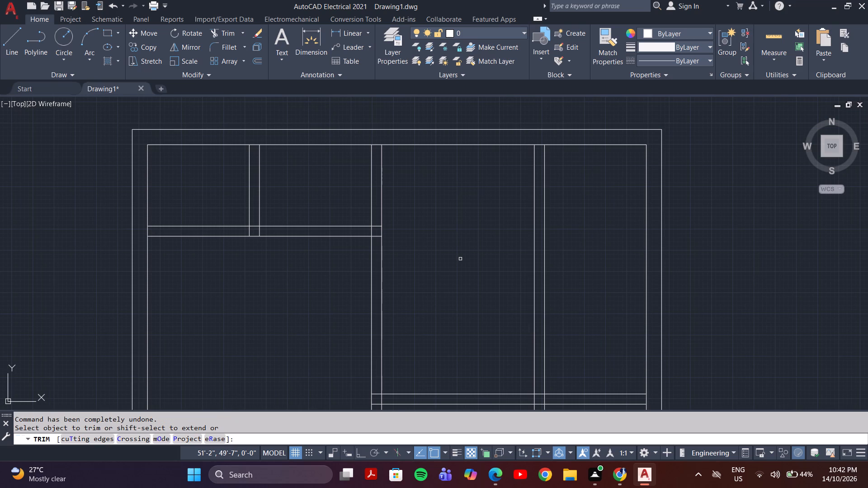
# Trim both new vertical partition lines above the right-hand horizontal partition, up to the top outer wall.
pyautogui.moveTo(456, 280); pyautogui.dragTo(433, 193, button='middle')
pyautogui.click(551, 197)
pyautogui.click(494, 218)
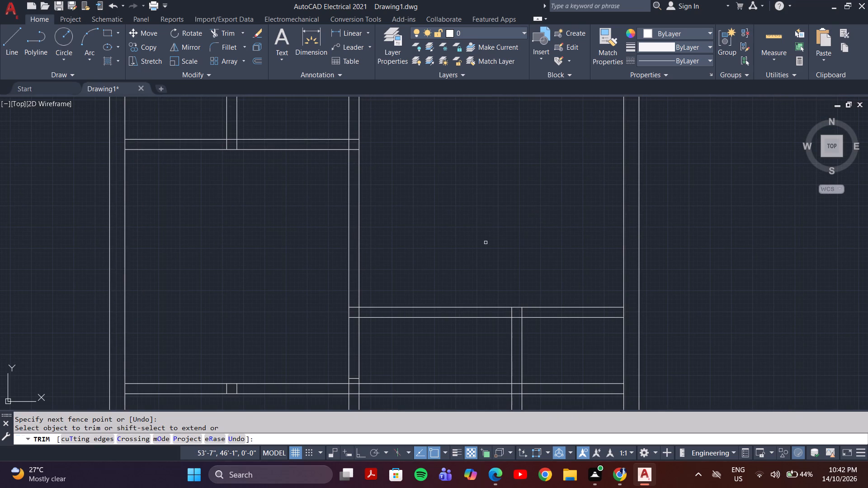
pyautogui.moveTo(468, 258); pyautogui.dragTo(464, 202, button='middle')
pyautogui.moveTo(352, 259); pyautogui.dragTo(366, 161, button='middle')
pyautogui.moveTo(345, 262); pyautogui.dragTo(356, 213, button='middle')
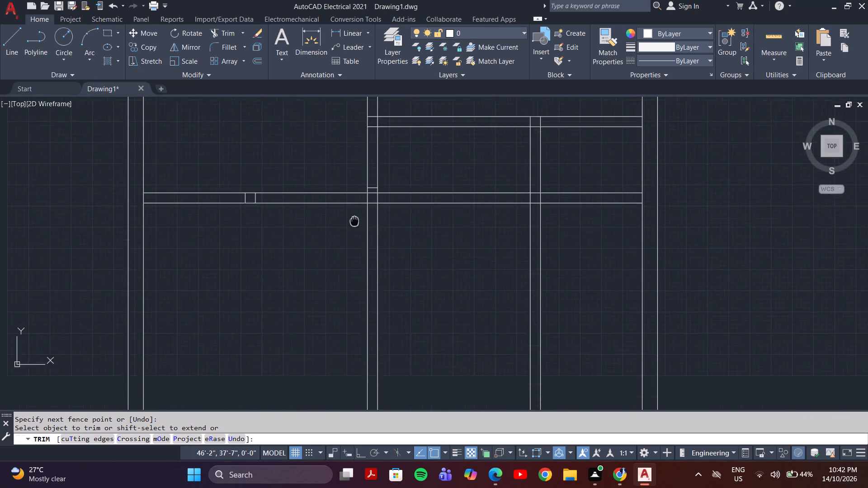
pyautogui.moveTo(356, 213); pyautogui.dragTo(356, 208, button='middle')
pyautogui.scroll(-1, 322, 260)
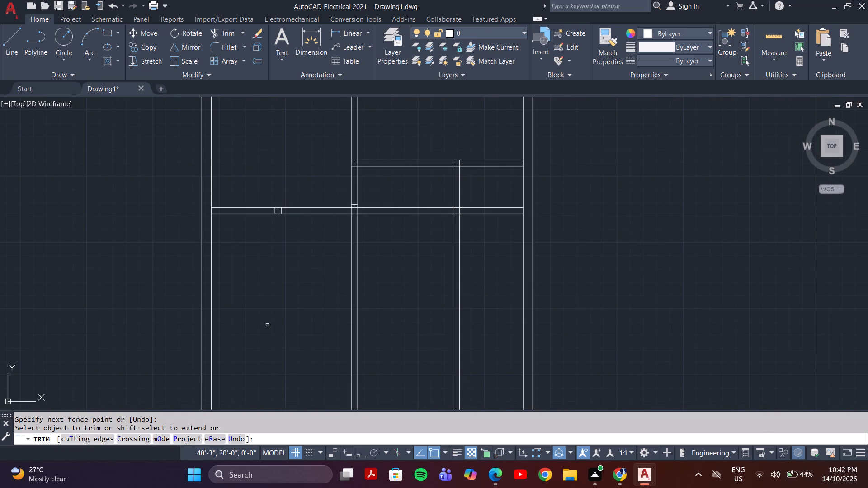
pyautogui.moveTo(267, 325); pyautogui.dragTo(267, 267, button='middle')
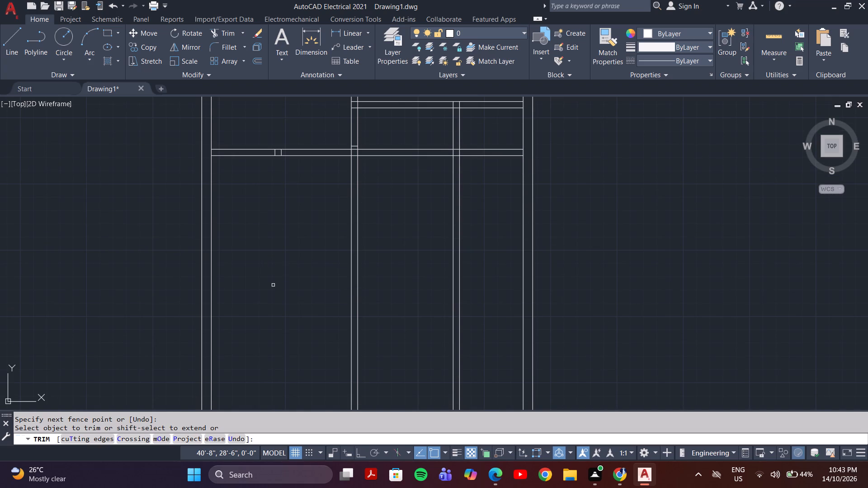
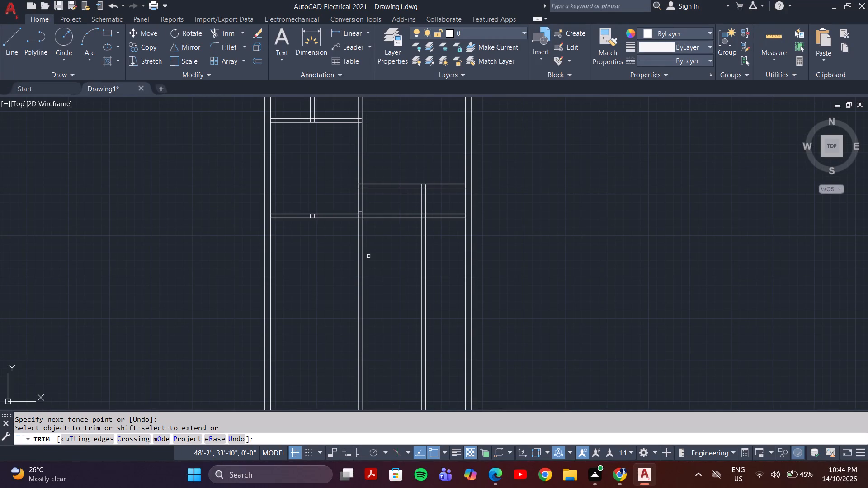
# Trim both new vertical partition lines in the right half below the lower horizontal partition, down to the bottom outer wall.
pyautogui.moveTo(452, 272); pyautogui.dragTo(487, 205, button='middle')
pyautogui.scroll(2, 486, 208)
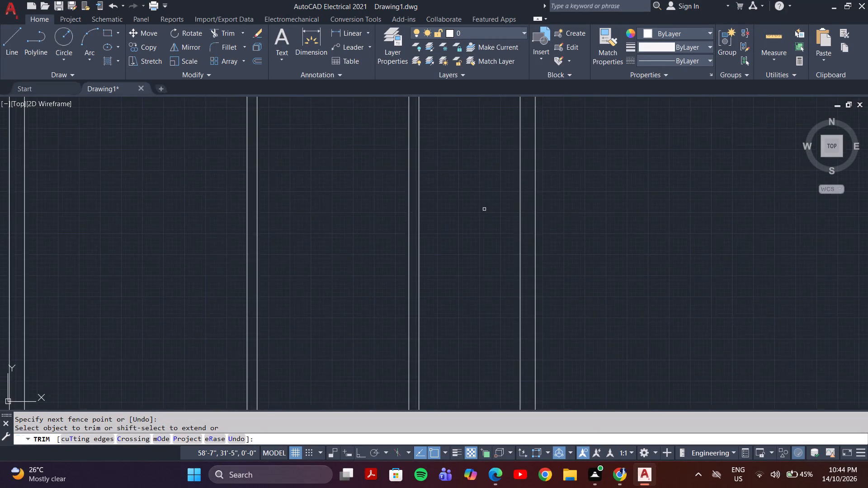
pyautogui.scroll(-2, 484, 209)
pyautogui.moveTo(486, 215); pyautogui.dragTo(503, 247, button='middle')
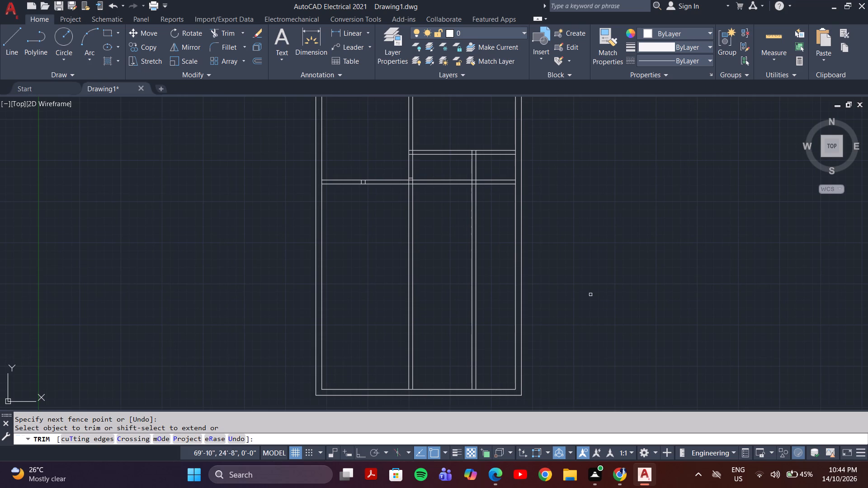
pyautogui.moveTo(496, 293); pyautogui.dragTo(461, 302)
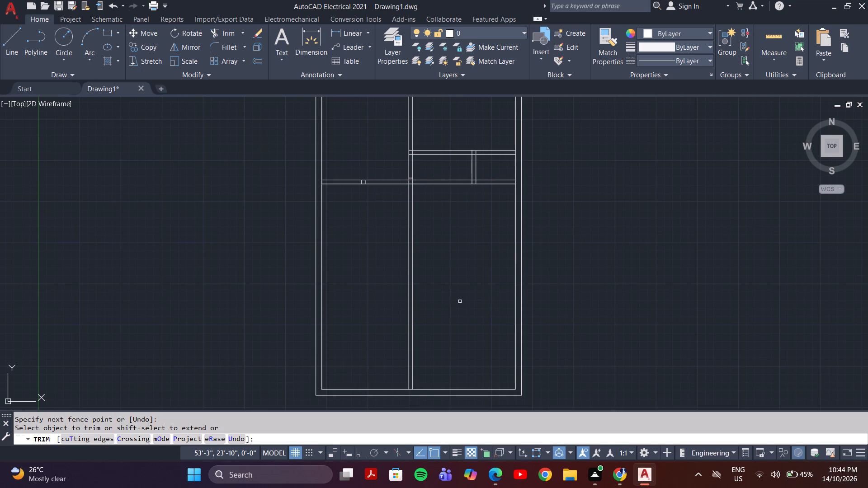
# Trim away the two short vertical line remnants inside the left part of the lower horizontal partition and end the trim.
pyautogui.moveTo(353, 267); pyautogui.dragTo(374, 313, button='middle')
pyautogui.scroll(4, 374, 247)
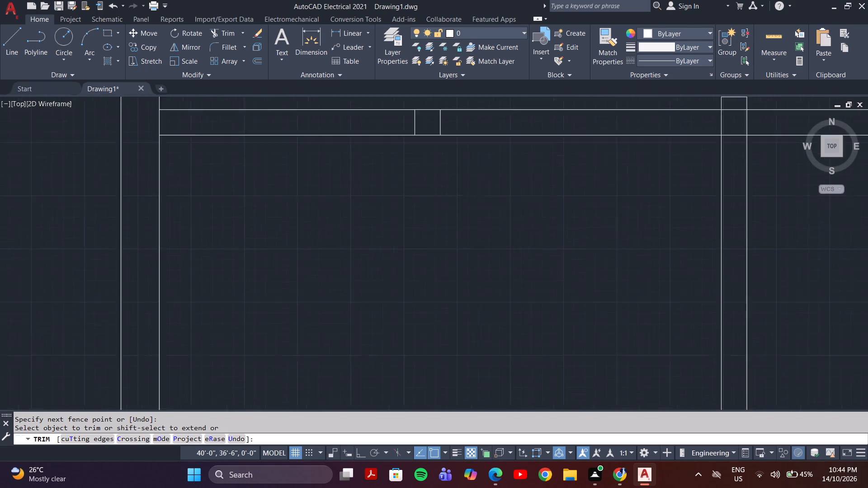
pyautogui.scroll(1, 374, 247)
pyautogui.moveTo(415, 205); pyautogui.dragTo(409, 373, button='middle')
pyautogui.moveTo(495, 215); pyautogui.dragTo(418, 228)
pyautogui.scroll(-2, 417, 224)
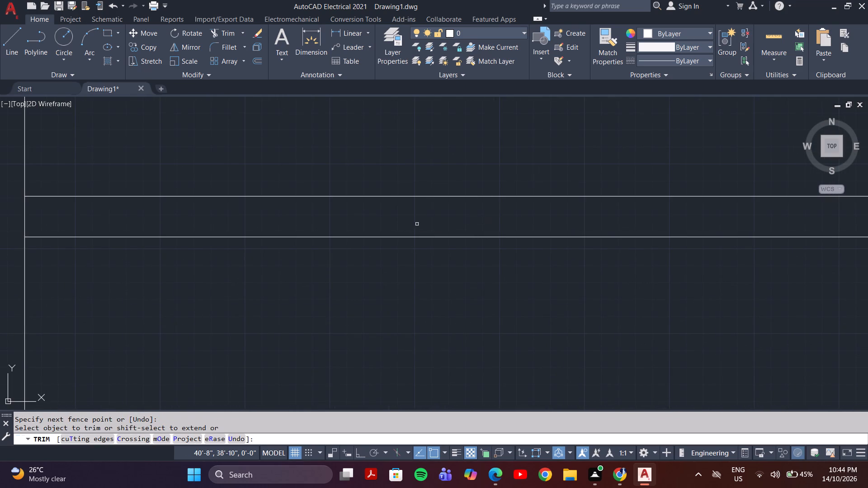
pyautogui.scroll(-2, 417, 225)
pyautogui.press('Escape')
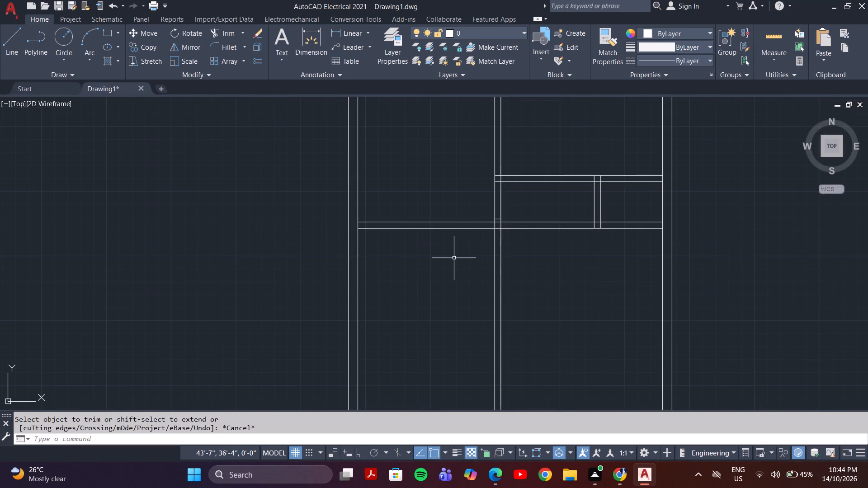
# Start the Offset command.
pyautogui.press('o')
pyautogui.press('Return')
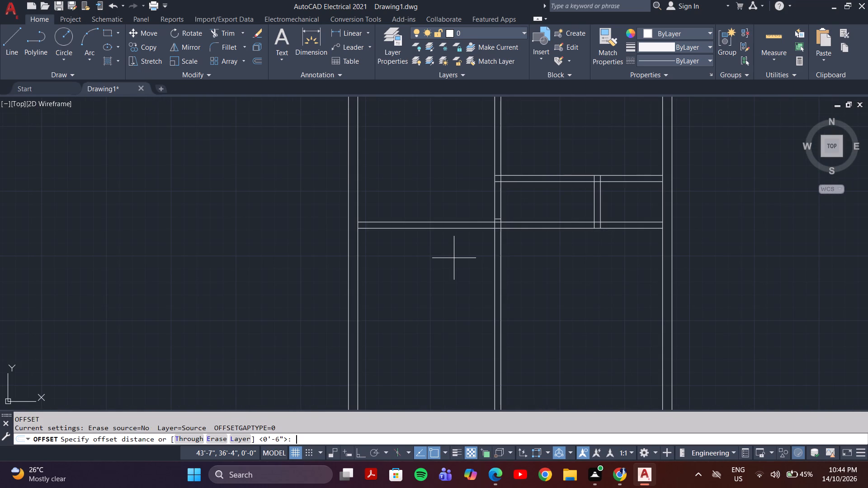
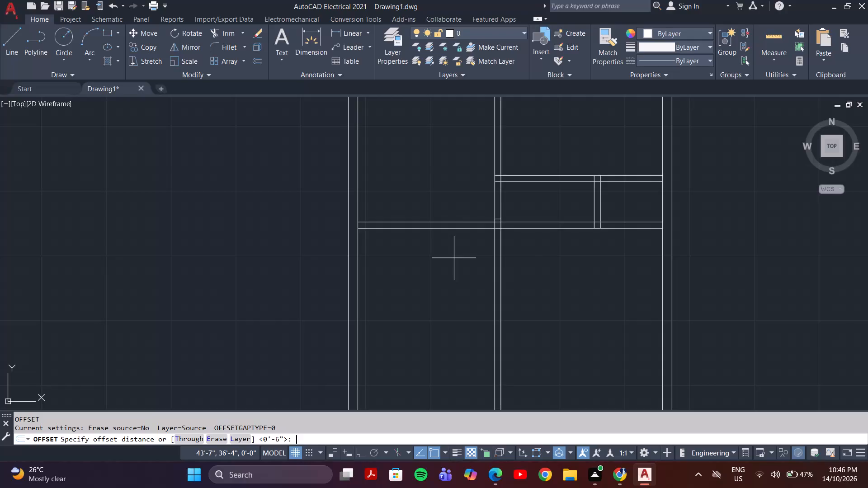
# Offset the inner line of the bottom outer wall 11' upward into the plan.
pyautogui.moveTo(452, 300); pyautogui.dragTo(452, 300, button='middle')
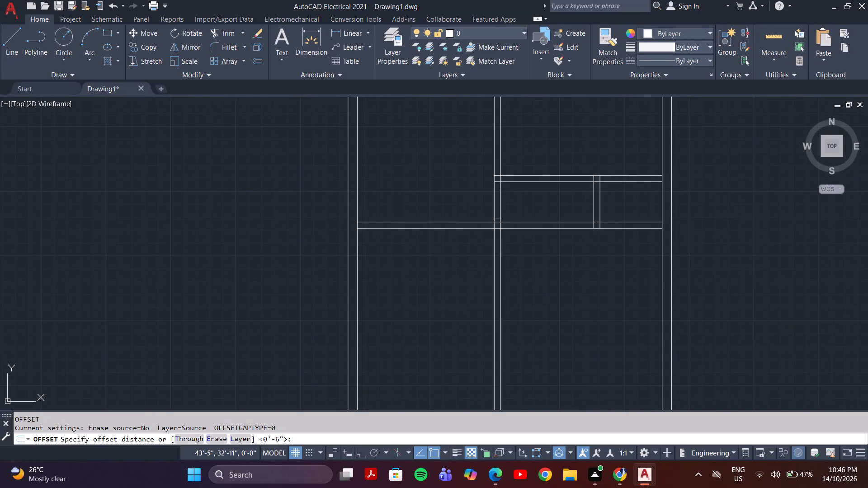
pyautogui.moveTo(452, 300); pyautogui.dragTo(418, 240, button='middle')
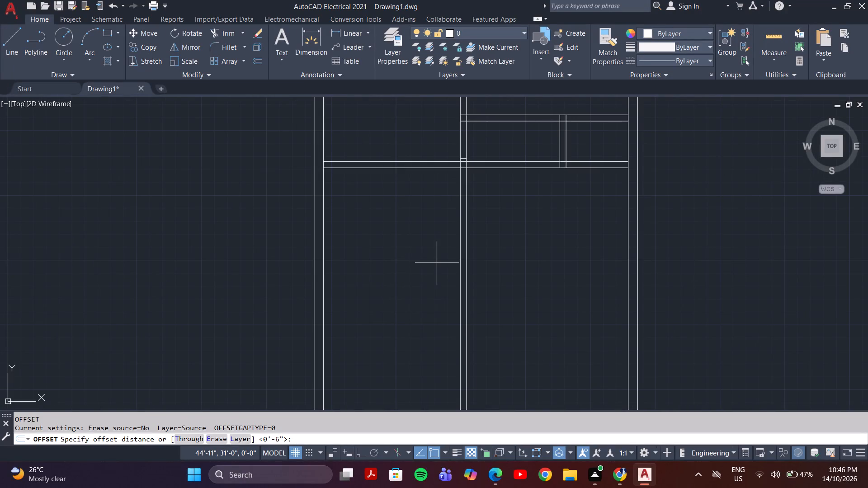
pyautogui.moveTo(384, 276); pyautogui.dragTo(374, 253, button='middle')
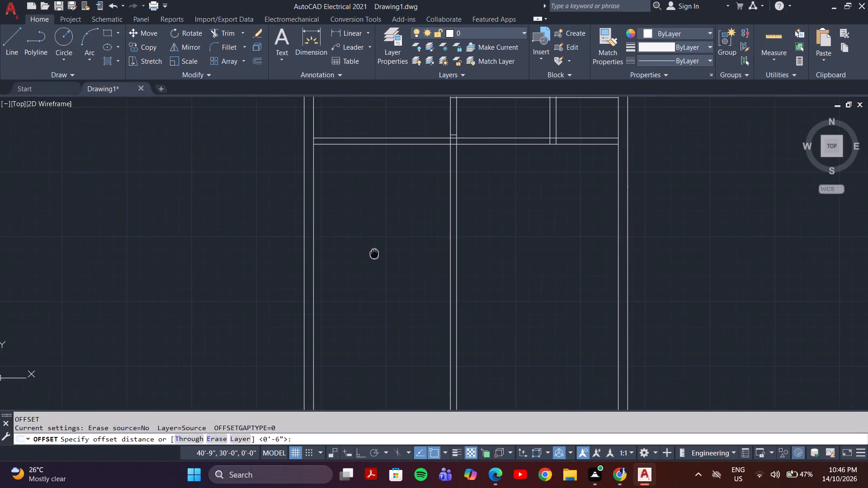
pyautogui.moveTo(374, 253); pyautogui.dragTo(374, 253, button='middle')
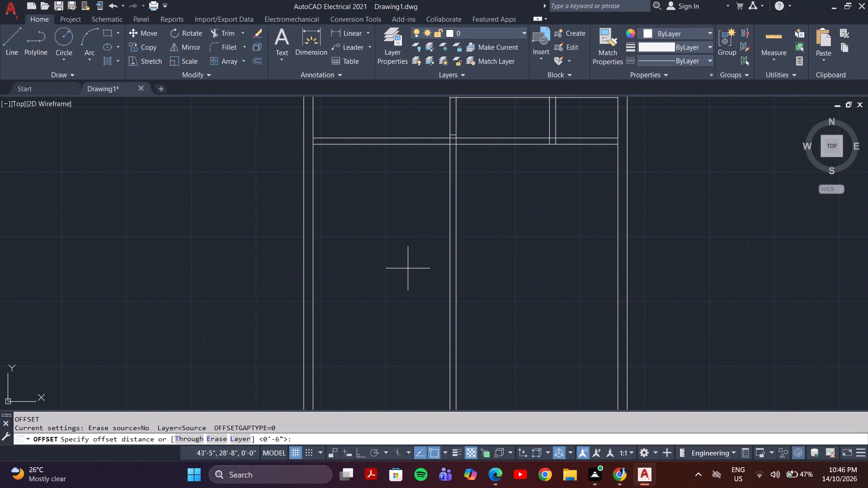
pyautogui.scroll(-1, 410, 268)
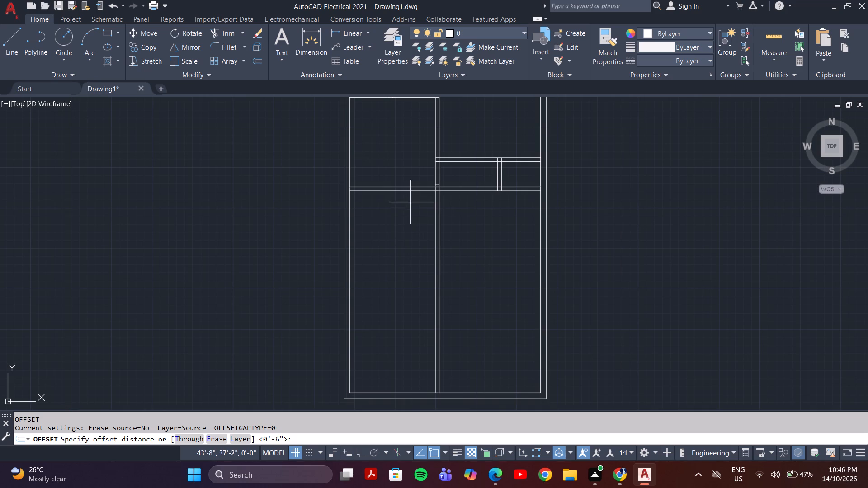
pyautogui.press('o')
pyautogui.press('Return')
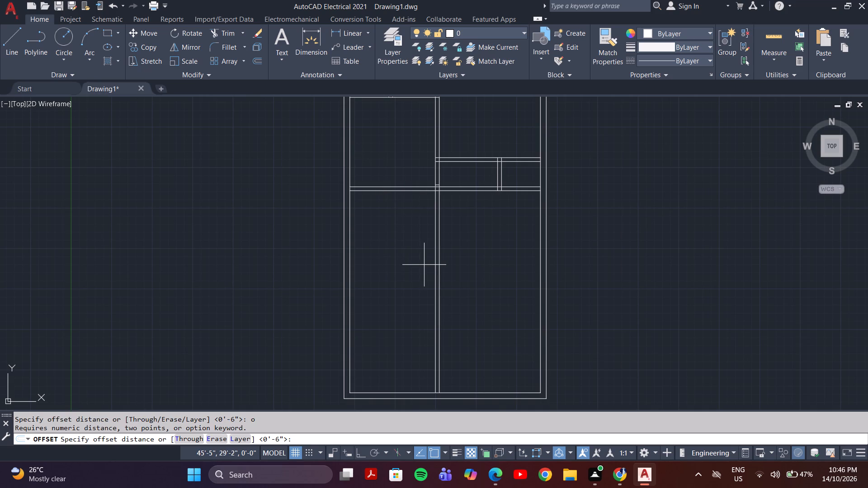
pyautogui.write("11'")
pyautogui.press('Return')
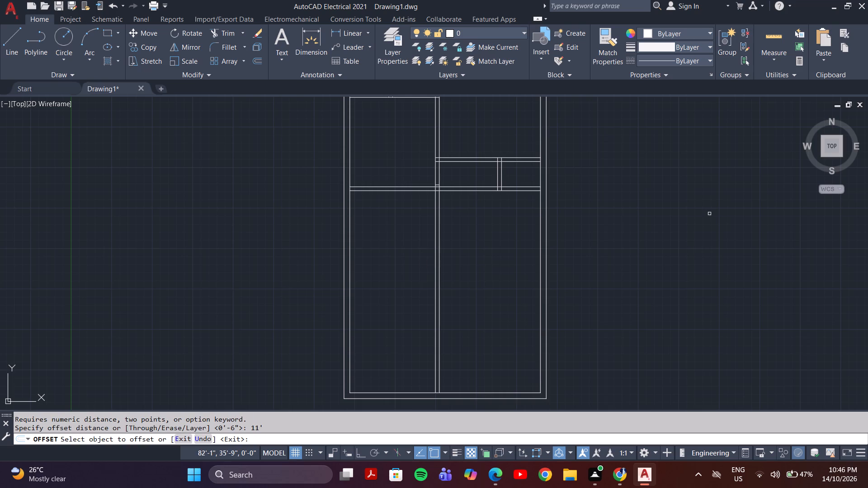
pyautogui.click(399, 393)
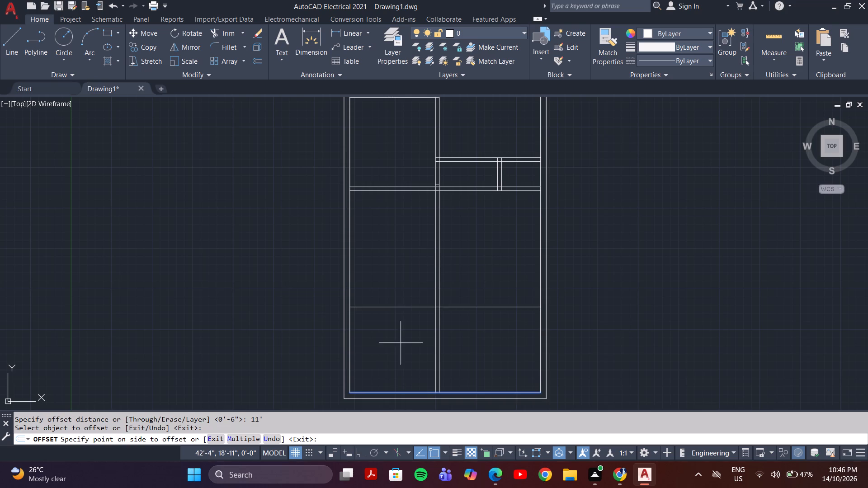
pyautogui.click(397, 313)
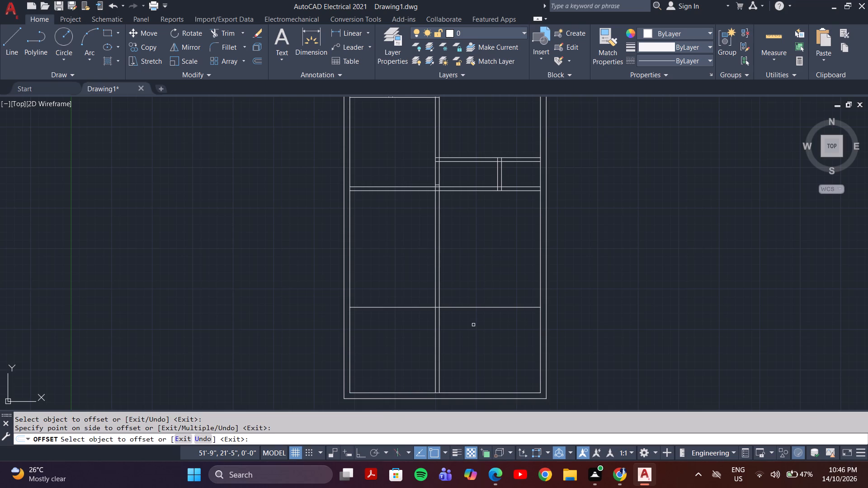
pyautogui.press('Escape')
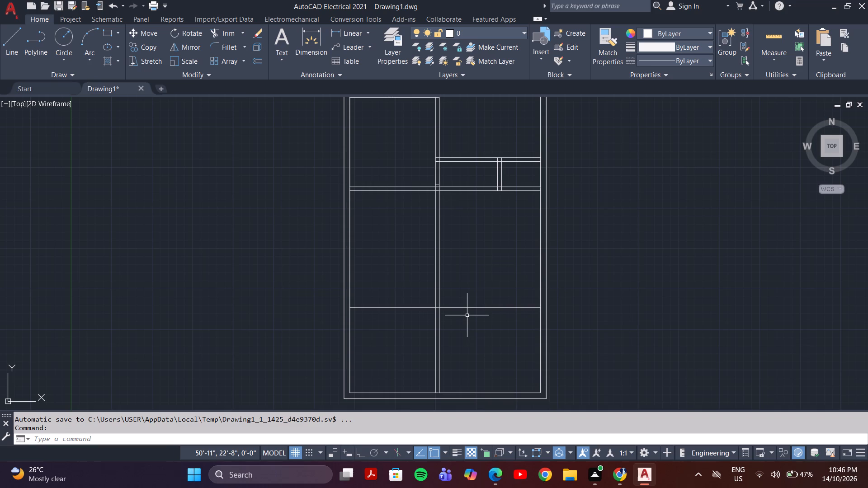
pyautogui.press('Escape')
# Offset the new horizontal line in the lower part of the plan 6" upward to form a partition.
pyautogui.press('o')
pyautogui.press('Return')
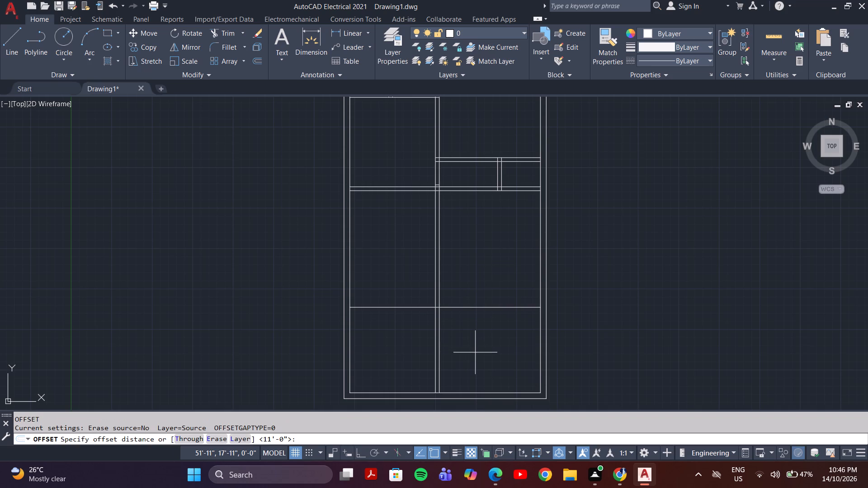
pyautogui.press('Escape')
pyautogui.press('o')
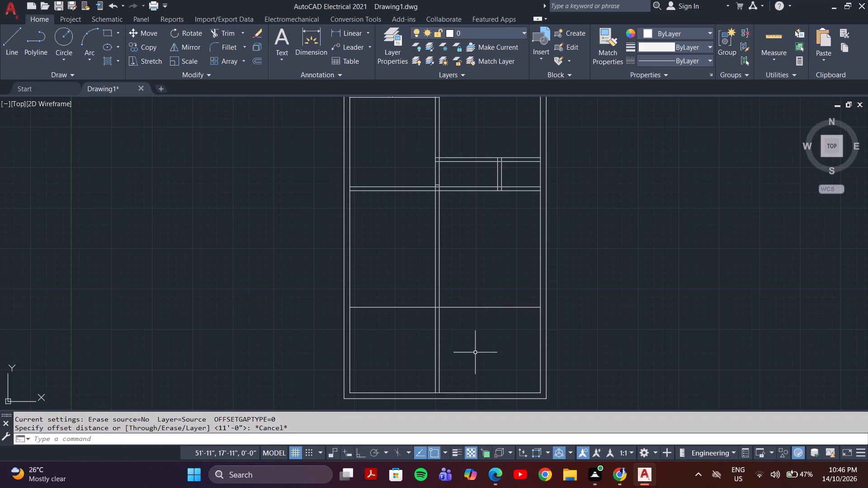
pyautogui.press('Return')
pyautogui.click(300, 439)
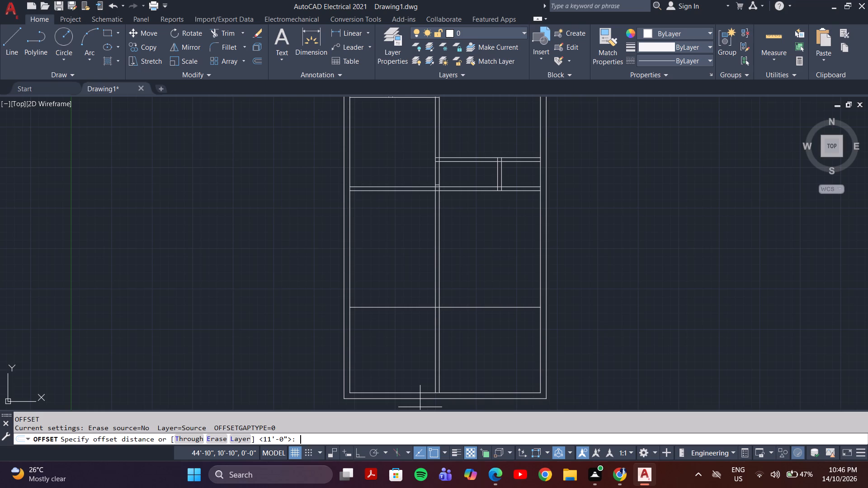
pyautogui.write('6"')
pyautogui.press('Return')
pyautogui.click(363, 307)
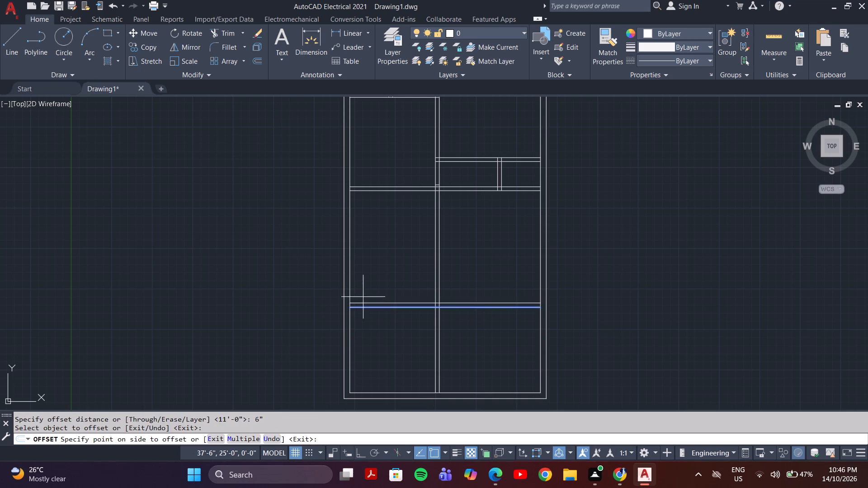
pyautogui.click(363, 296)
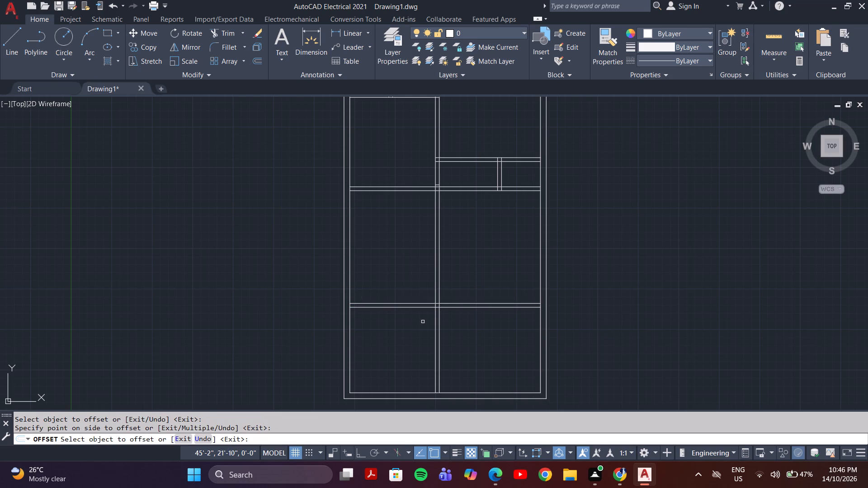
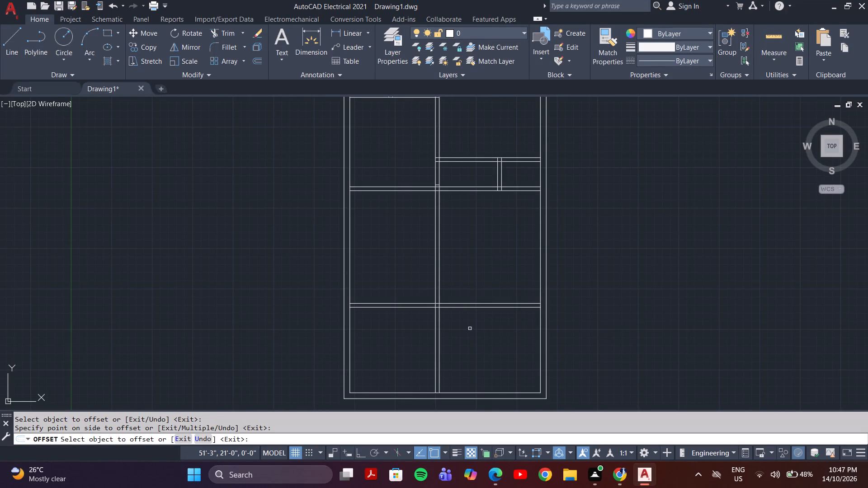
# Trim away the whole horizontal partition in the lower part of the plan, including the leftover pieces between the central vertical lines.
pyautogui.press('Escape')
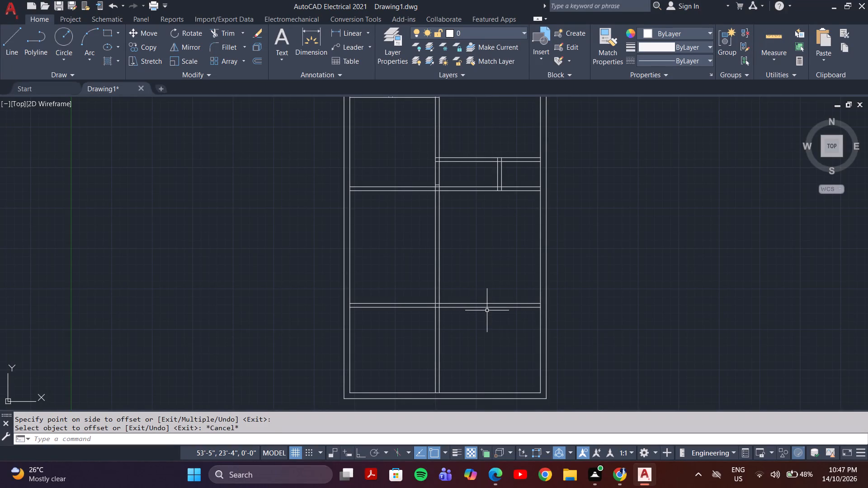
pyautogui.write('tr')
pyautogui.press('Return')
pyautogui.moveTo(483, 324); pyautogui.dragTo(464, 278)
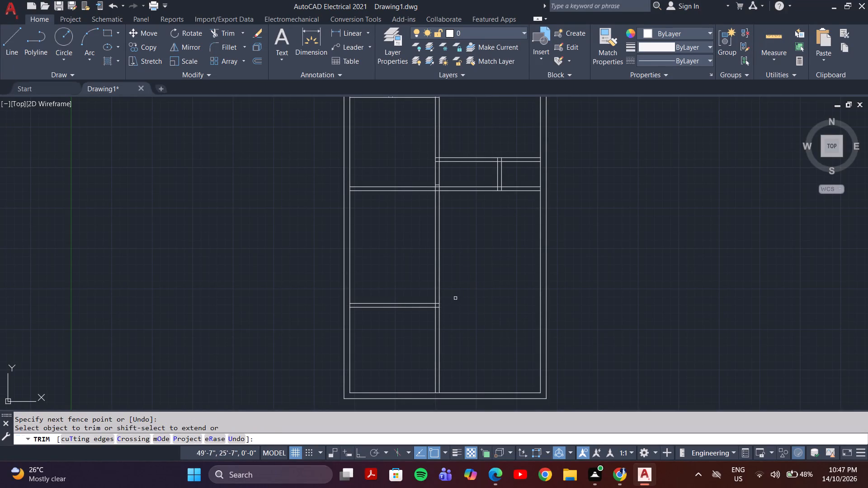
pyautogui.moveTo(410, 335); pyautogui.dragTo(406, 258)
pyautogui.scroll(4, 434, 294)
pyautogui.moveTo(447, 400); pyautogui.dragTo(446, 350)
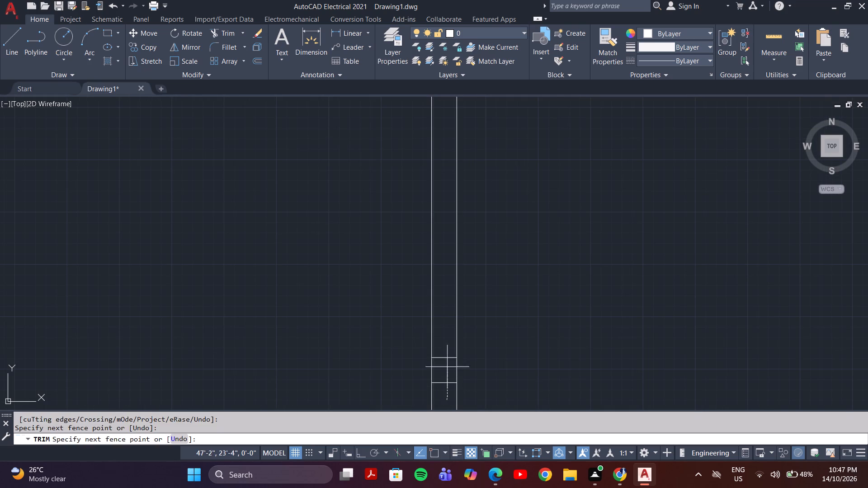
pyautogui.moveTo(446, 350); pyautogui.dragTo(442, 314)
pyautogui.scroll(-4, 437, 318)
pyautogui.scroll(-2, 543, 324)
pyautogui.press('Escape')
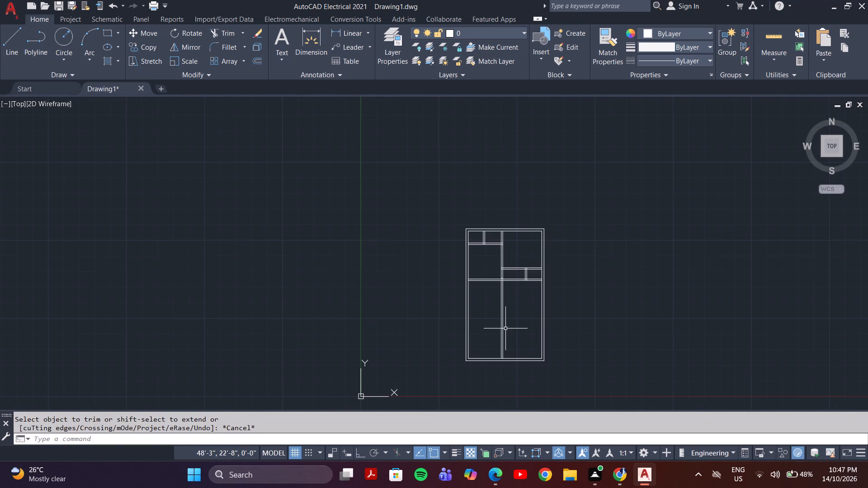
# Offset the inner line of the bottom outer wall 15' upward into the plan.
pyautogui.press('o')
pyautogui.press('Return')
pyautogui.moveTo(505, 352); pyautogui.dragTo(488, 312, button='middle')
pyautogui.scroll(3, 489, 312)
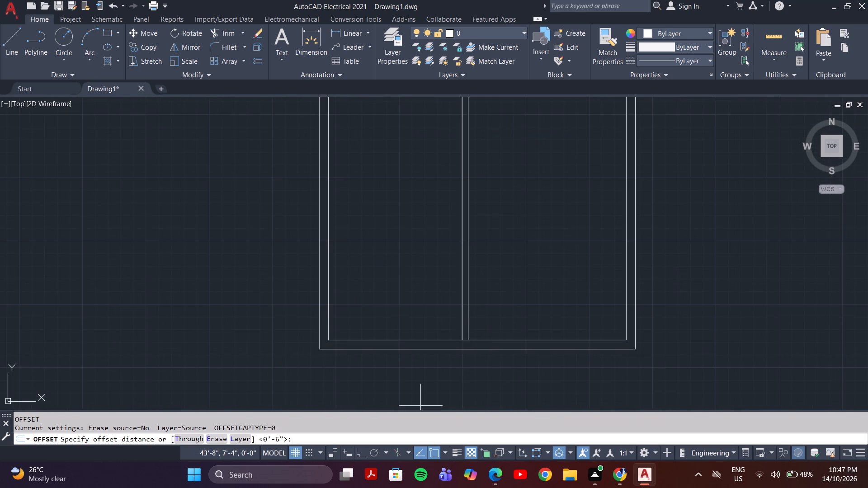
pyautogui.click(374, 436)
pyautogui.write("15'")
pyautogui.press('Return')
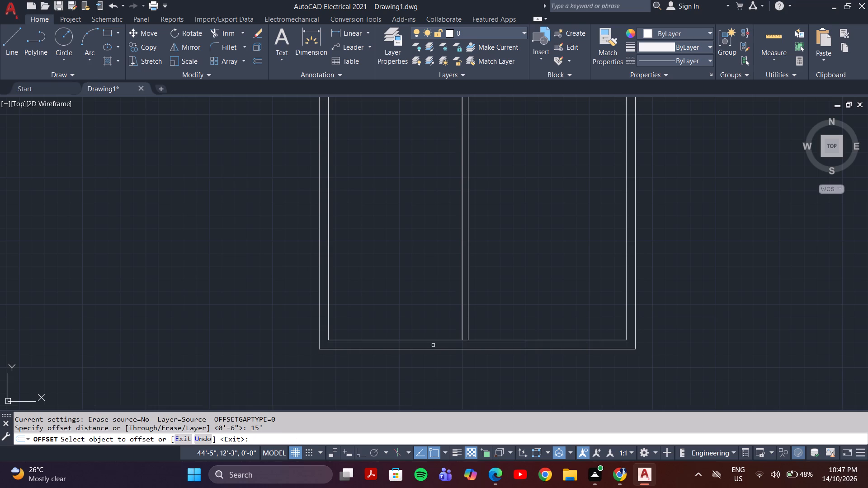
pyautogui.click(431, 340)
pyautogui.moveTo(408, 210); pyautogui.dragTo(394, 318, button='middle')
pyautogui.click(391, 277)
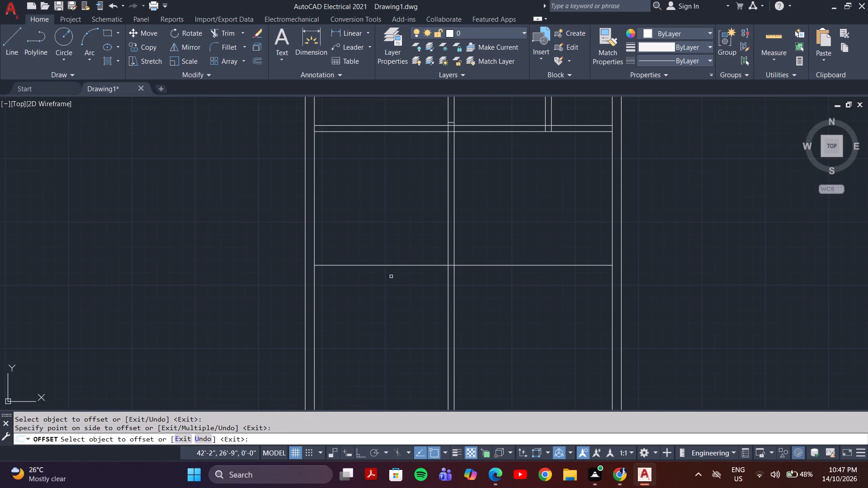
pyautogui.press('Escape')
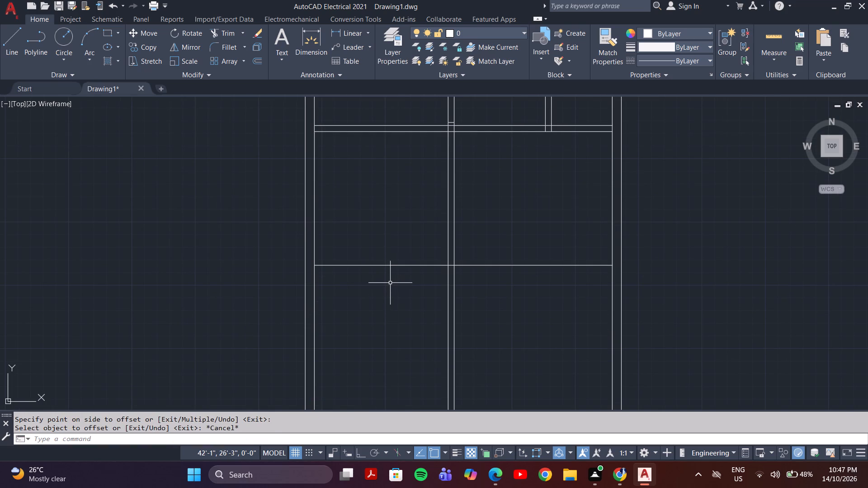
# Offset the new horizontal line 6" upward to form a partition.
pyautogui.press('o')
pyautogui.press('Return')
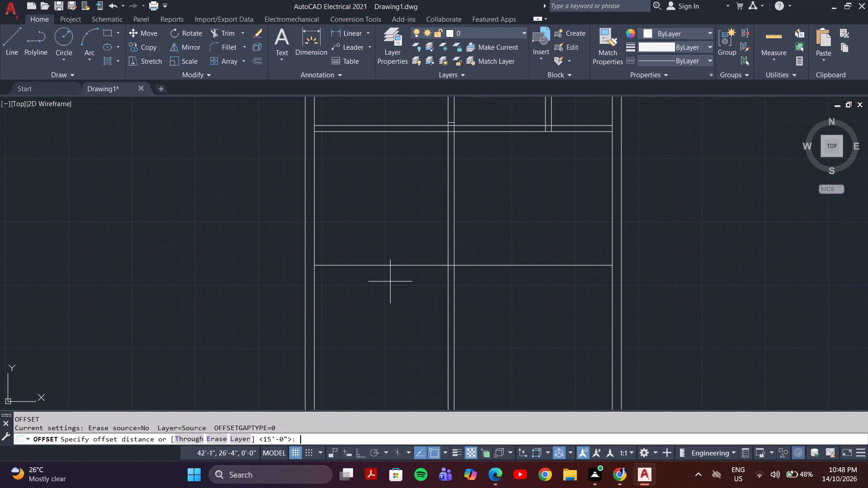
pyautogui.scroll(-3, 391, 282)
pyautogui.scroll(3, 393, 285)
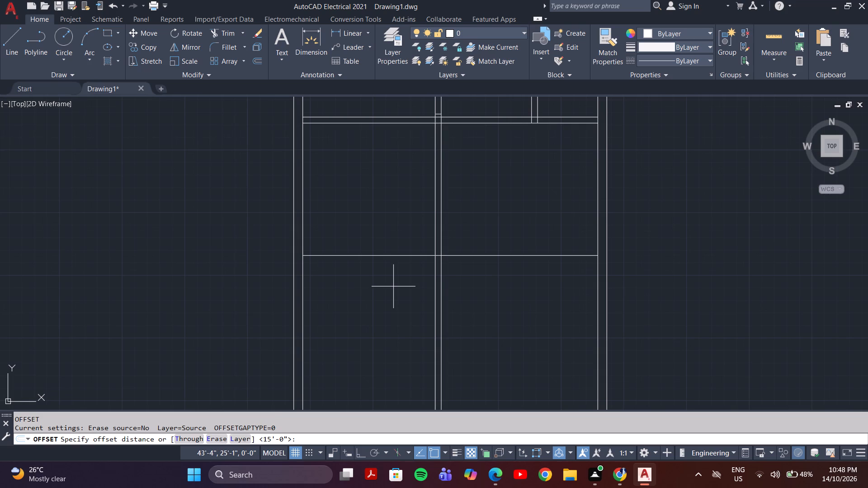
pyautogui.write('6"')
pyautogui.press('Return')
pyautogui.click(388, 257)
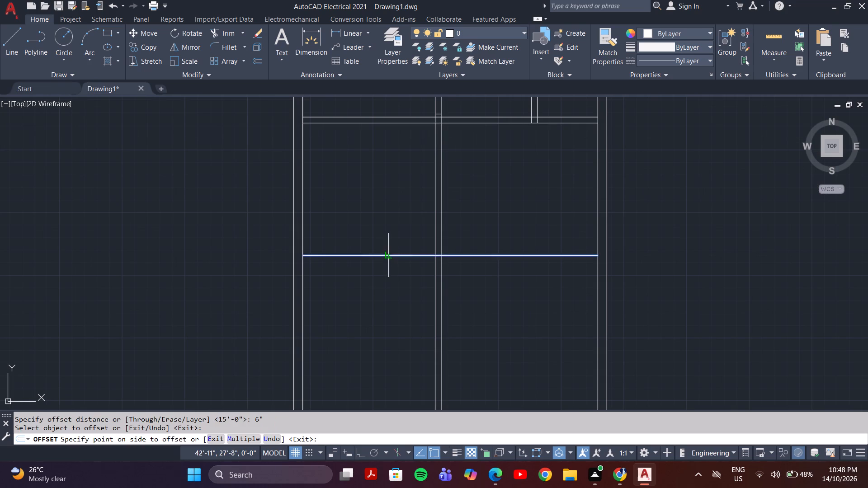
pyautogui.click(386, 245)
pyautogui.scroll(-3, 386, 287)
pyautogui.moveTo(385, 291); pyautogui.dragTo(363, 315, button='middle')
pyautogui.scroll(4, 362, 315)
pyautogui.scroll(-1, 365, 319)
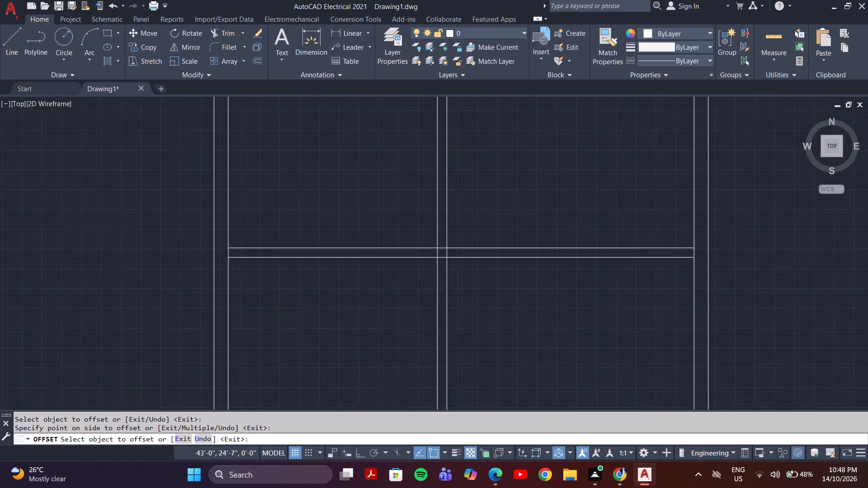
pyautogui.scroll(-2, 412, 340)
pyautogui.moveTo(447, 340); pyautogui.dragTo(432, 314, button='middle')
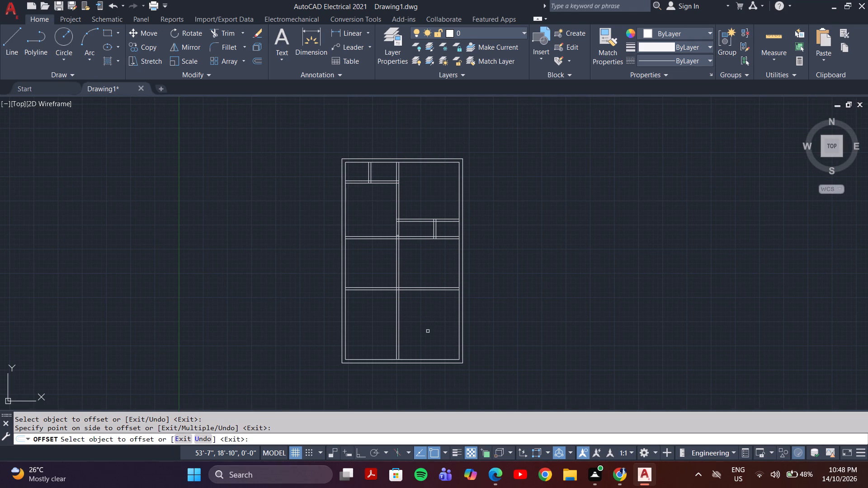
pyautogui.press('Escape')
# Offset the inner line of the bottom outer wall 4' upward into the plan.
pyautogui.scroll(3, 442, 359)
pyautogui.press('o')
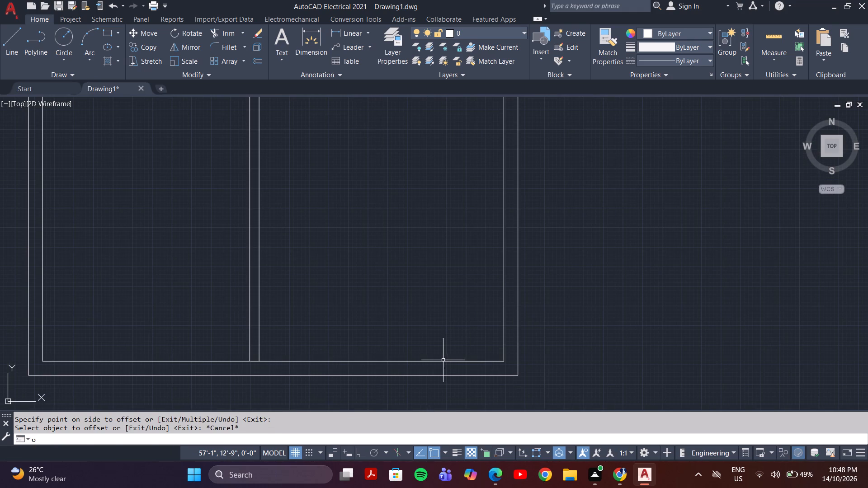
pyautogui.press('Return')
pyautogui.click(366, 443)
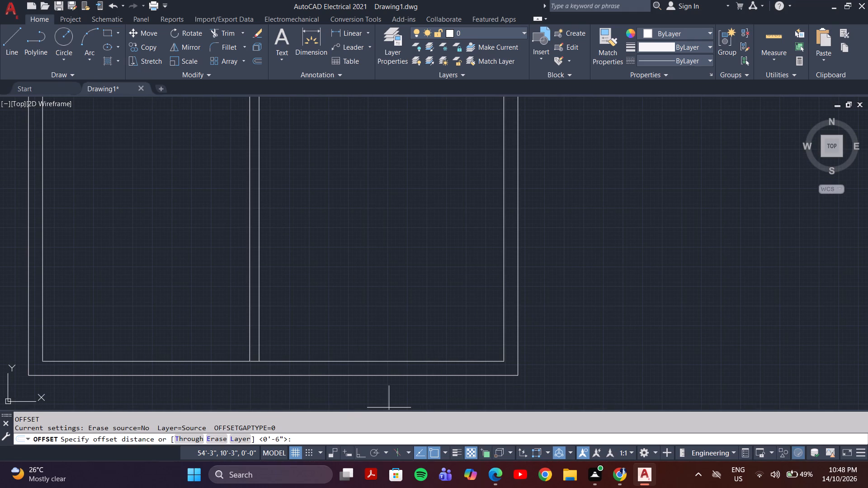
pyautogui.press('4')
pyautogui.press("'")
pyautogui.press('Return')
pyautogui.click(355, 361)
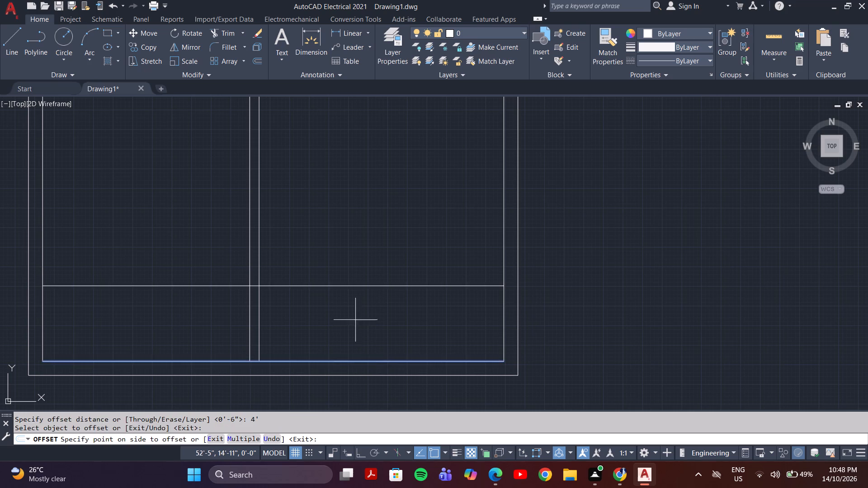
pyautogui.click(355, 300)
pyautogui.press('Escape')
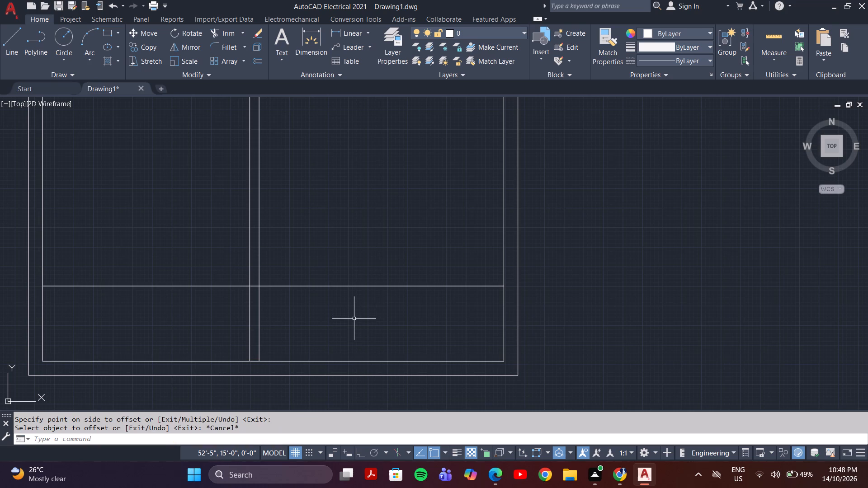
# Offset the inner line of the plan's right outer wall 5' inward.
pyautogui.press('5')
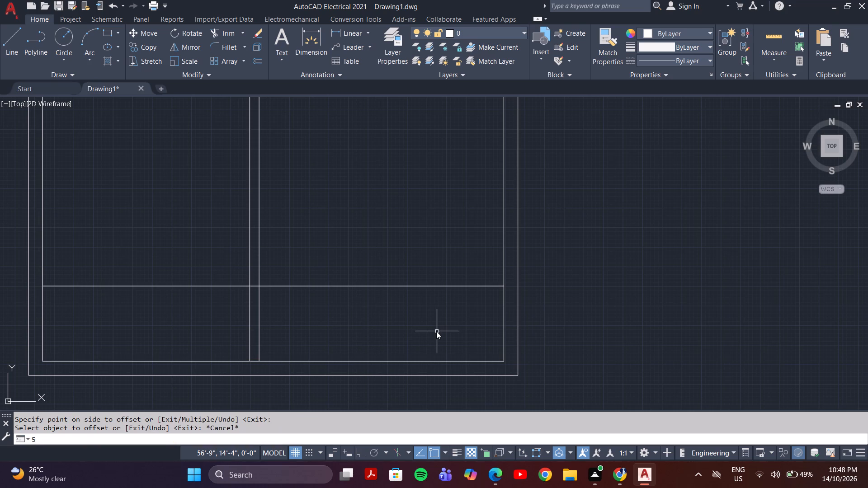
pyautogui.press('Escape')
pyautogui.press('o')
pyautogui.press('Return')
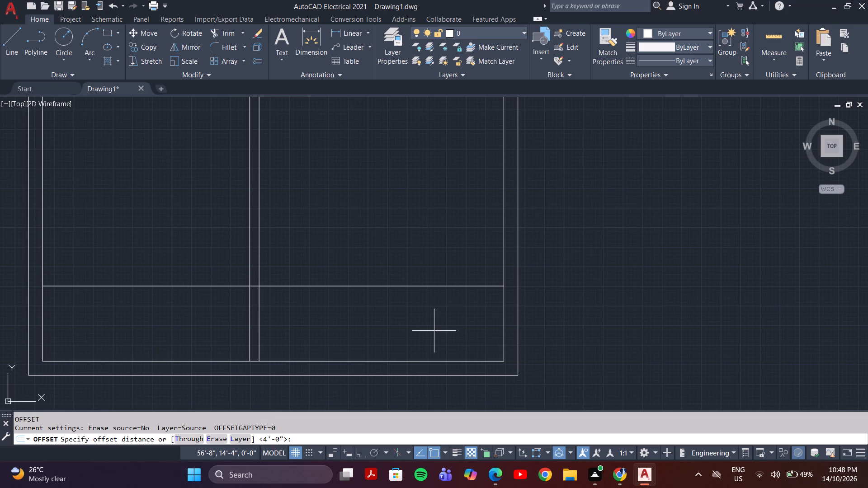
pyautogui.press('5')
pyautogui.press("'")
pyautogui.press('Return')
pyautogui.click(505, 317)
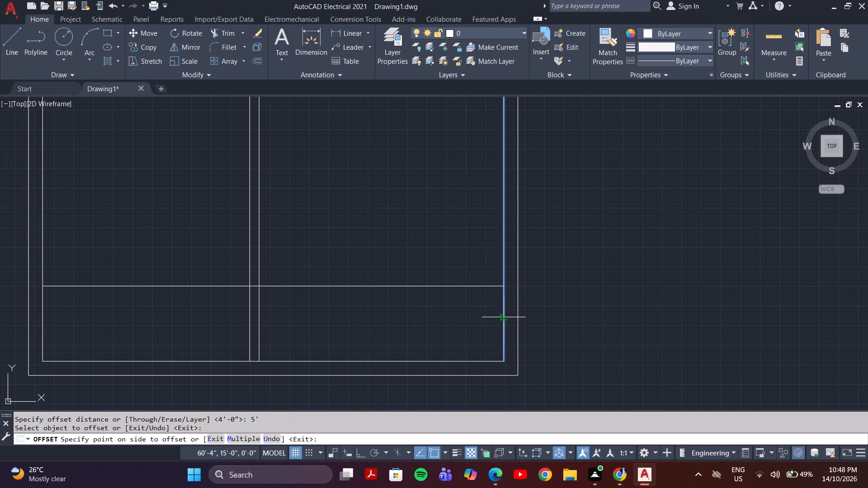
pyautogui.click(453, 317)
pyautogui.press('Escape')
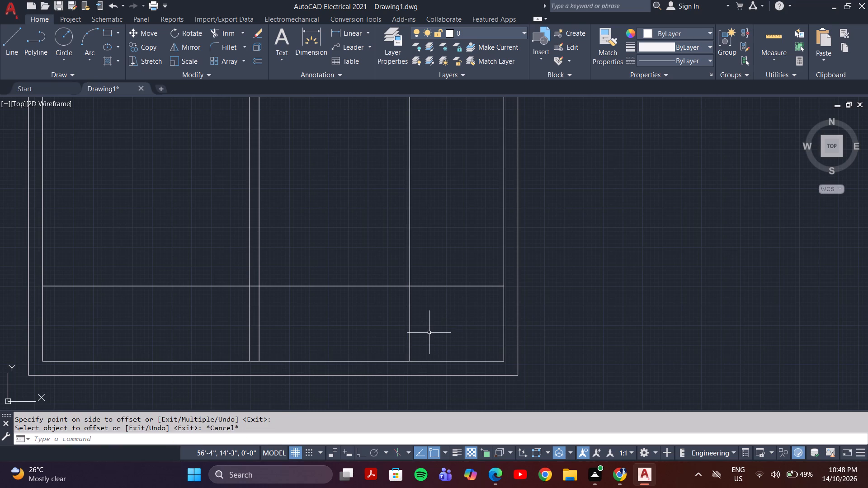
# Offset the new lower horizontal line 6" upward and the new vertical line 6" away from the right outer wall to form partitions.
pyautogui.press('o')
pyautogui.press('Return')
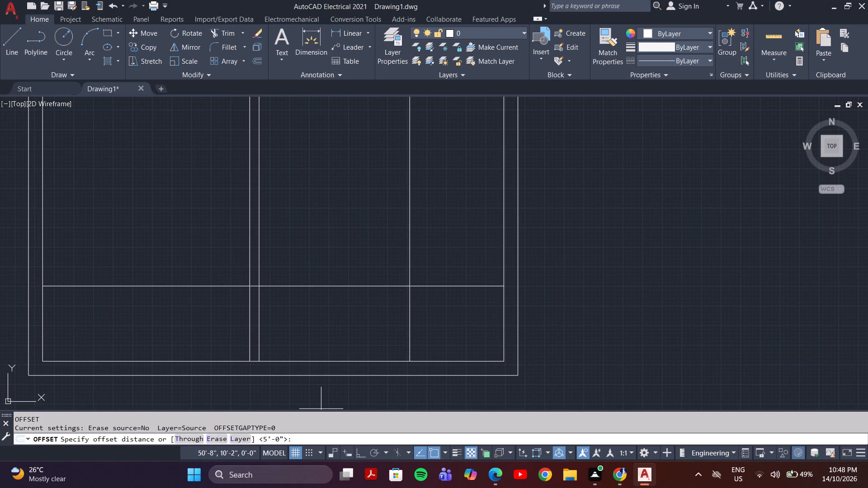
pyautogui.click(323, 432)
pyautogui.click(325, 434)
pyautogui.write('6"')
pyautogui.press('Return')
pyautogui.click(325, 286)
pyautogui.click(323, 271)
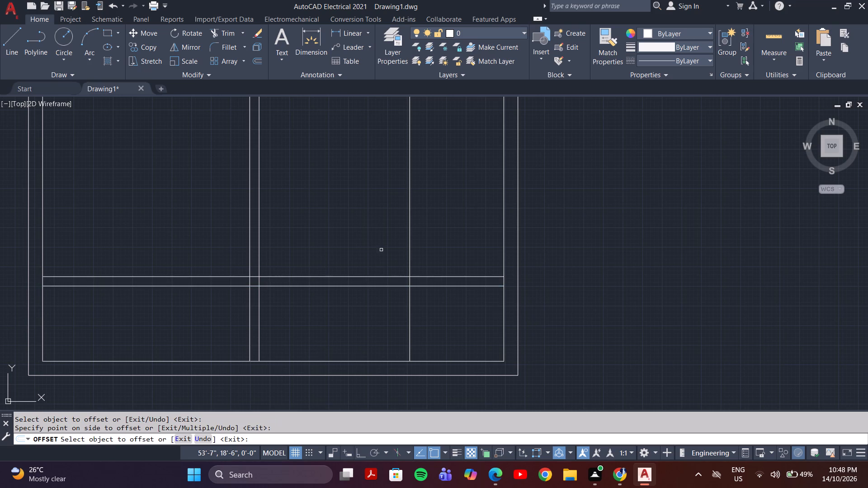
pyautogui.click(409, 235)
pyautogui.click(398, 243)
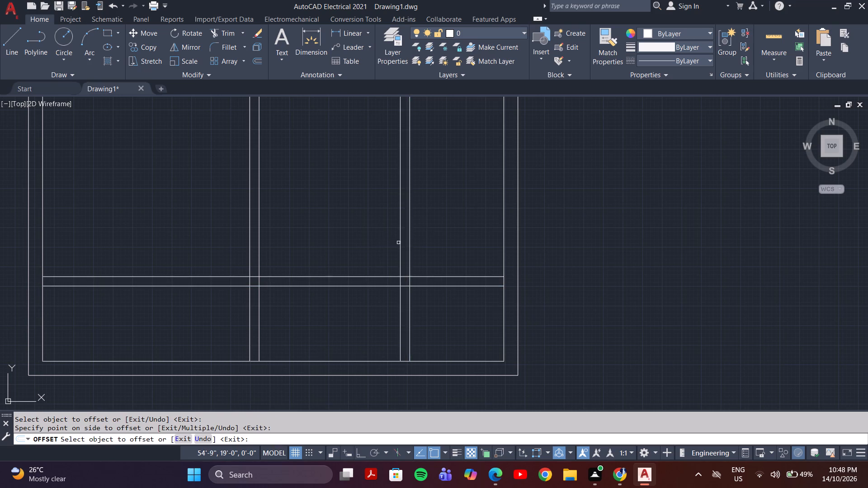
pyautogui.scroll(-3, 396, 244)
pyautogui.press('Escape')
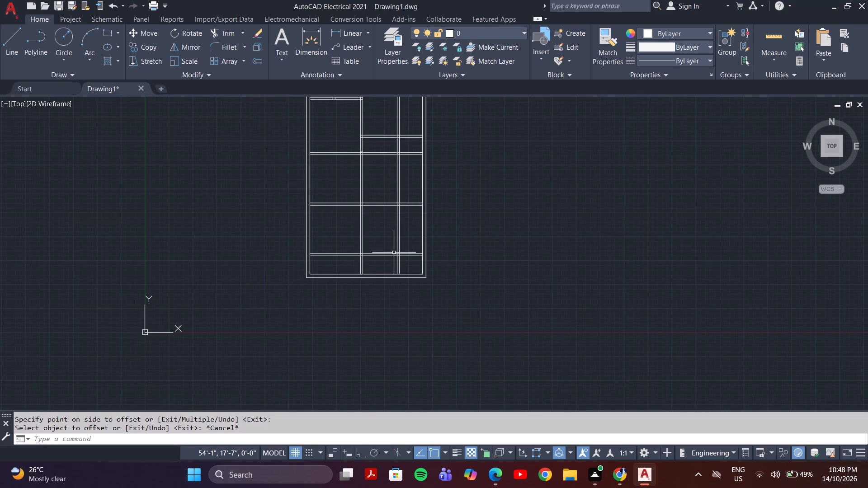
# Trim the new vertical partition lines above the lowest horizontal partition, keeping only the short stretch down to the bottom outer wall.
pyautogui.write('tr')
pyautogui.press('Return')
pyautogui.click(415, 237)
pyautogui.click(382, 241)
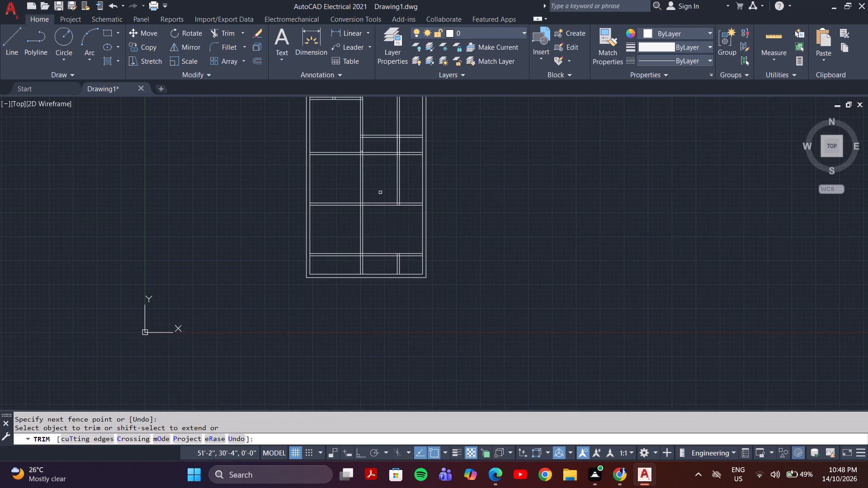
pyautogui.scroll(4, 393, 178)
pyautogui.scroll(2, 429, 338)
pyautogui.moveTo(429, 341); pyautogui.dragTo(353, 354)
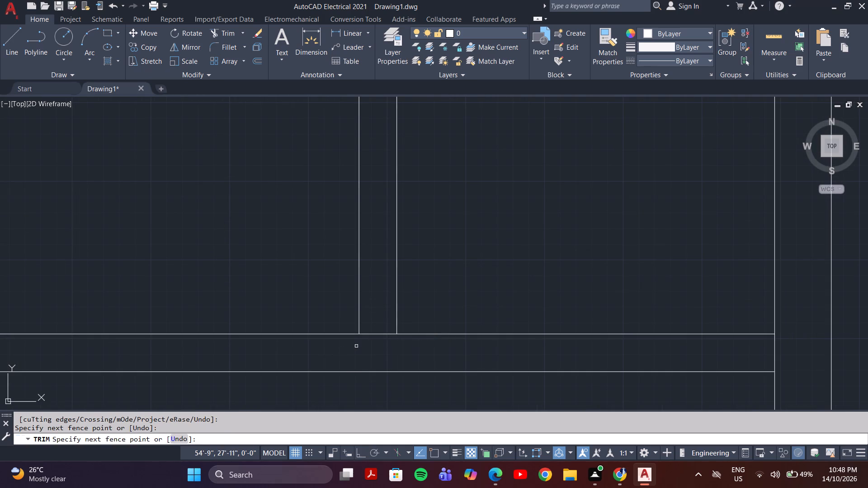
pyautogui.click(440, 262)
pyautogui.click(324, 269)
pyautogui.scroll(-2, 331, 272)
pyautogui.moveTo(347, 225); pyautogui.dragTo(349, 326, button='middle')
pyautogui.scroll(-1, 349, 296)
pyautogui.scroll(-1, 353, 245)
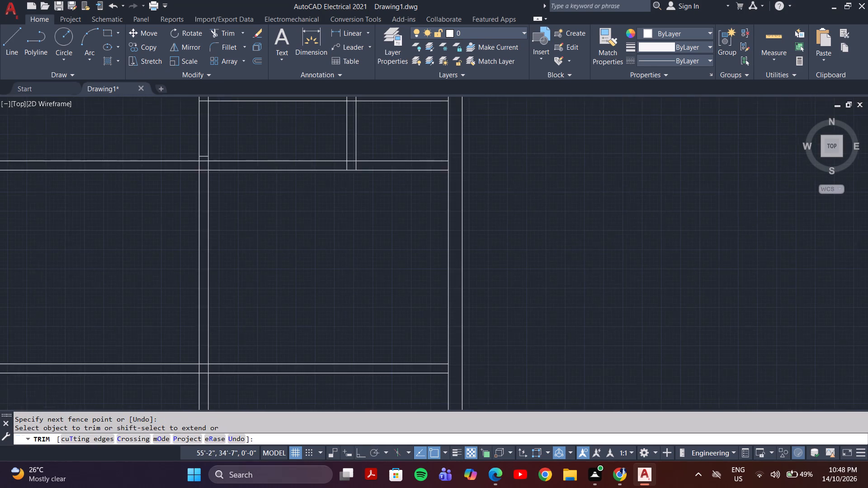
pyautogui.moveTo(351, 203); pyautogui.dragTo(349, 320, button='middle')
pyautogui.scroll(2, 345, 314)
pyautogui.scroll(-5, 345, 314)
pyautogui.moveTo(337, 325); pyautogui.dragTo(338, 301, button='middle')
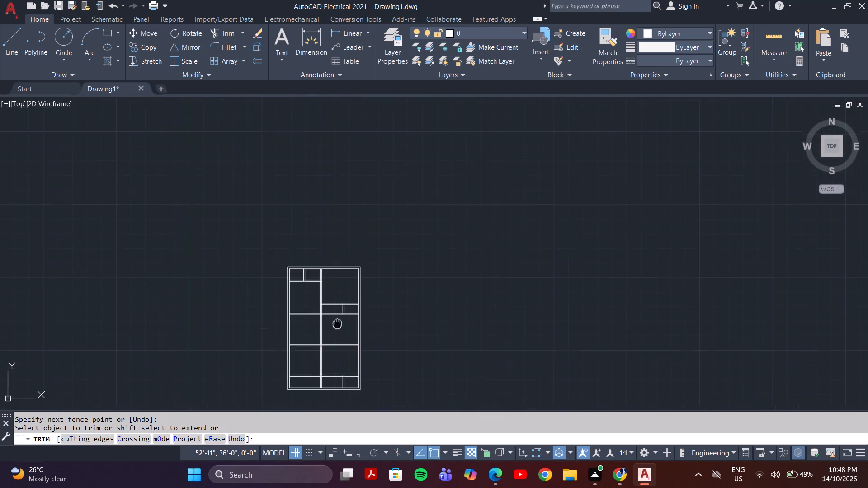
pyautogui.moveTo(338, 301); pyautogui.dragTo(330, 220, button='middle')
pyautogui.scroll(5, 331, 272)
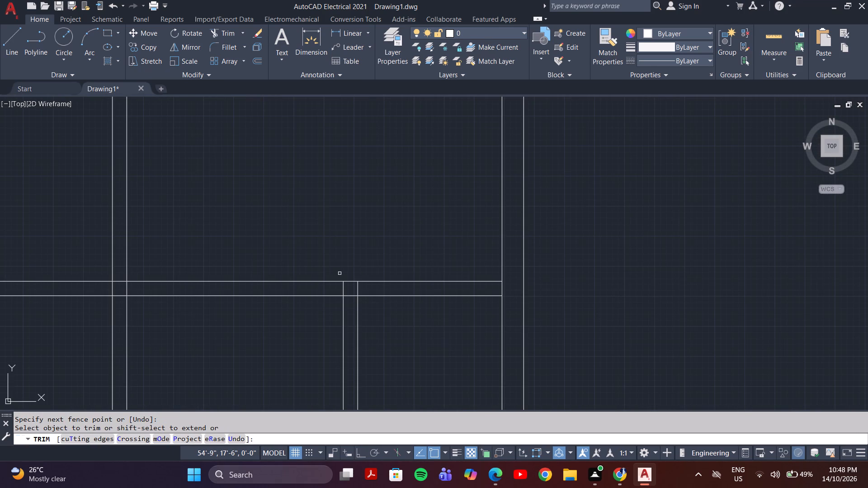
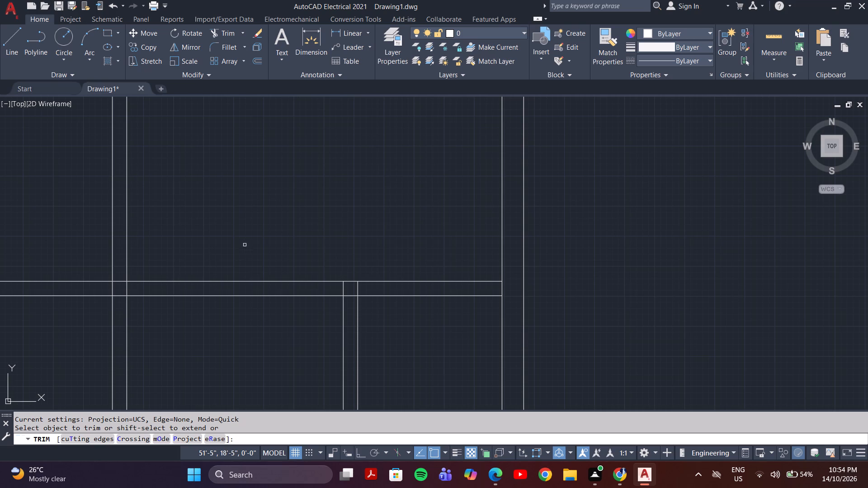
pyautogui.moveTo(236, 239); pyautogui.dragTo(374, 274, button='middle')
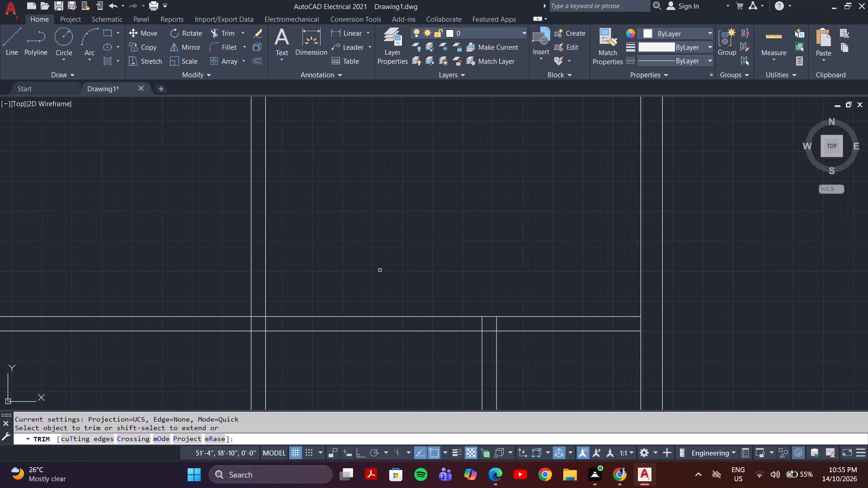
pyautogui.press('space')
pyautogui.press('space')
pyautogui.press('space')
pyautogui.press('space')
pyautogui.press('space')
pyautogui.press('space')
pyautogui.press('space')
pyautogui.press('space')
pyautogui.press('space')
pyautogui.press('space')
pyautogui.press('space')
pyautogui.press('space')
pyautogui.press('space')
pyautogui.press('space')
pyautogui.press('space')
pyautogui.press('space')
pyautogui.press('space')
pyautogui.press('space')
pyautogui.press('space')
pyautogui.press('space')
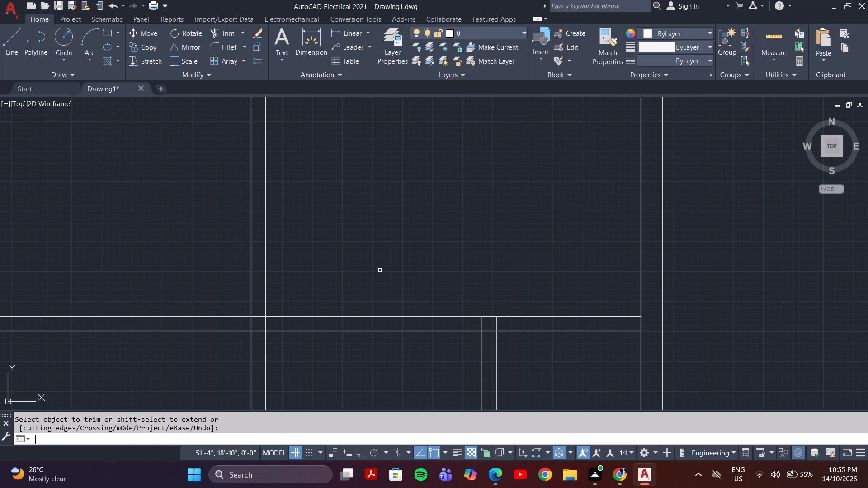
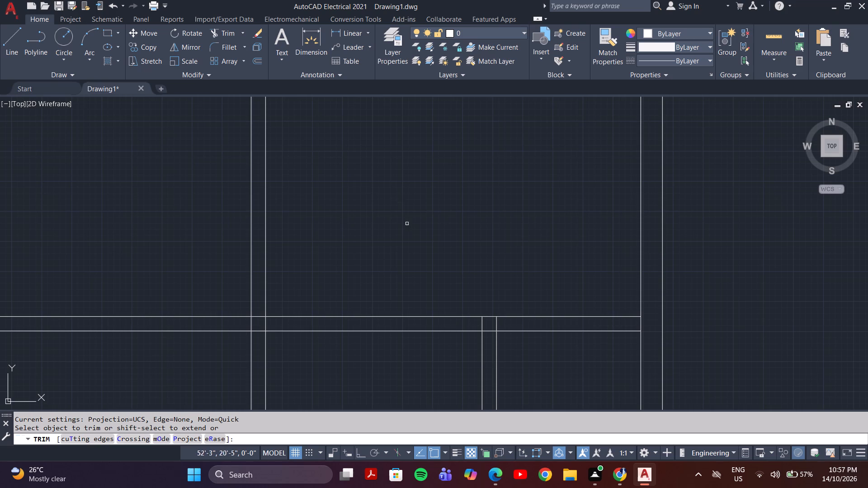
# Trim the lower horizontal partition's section that crosses the lower-left room.
pyautogui.scroll(-3, 439, 339)
pyautogui.moveTo(442, 341); pyautogui.dragTo(422, 290, button='middle')
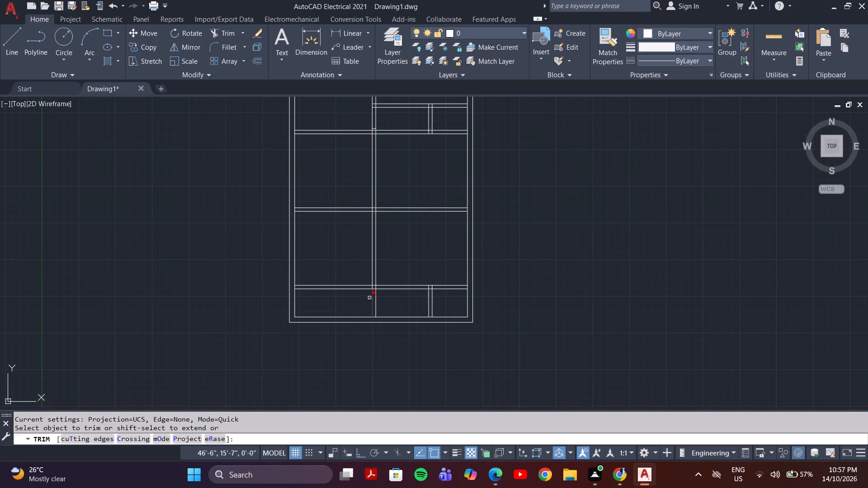
pyautogui.scroll(-2, 342, 291)
pyautogui.moveTo(341, 295); pyautogui.dragTo(340, 271)
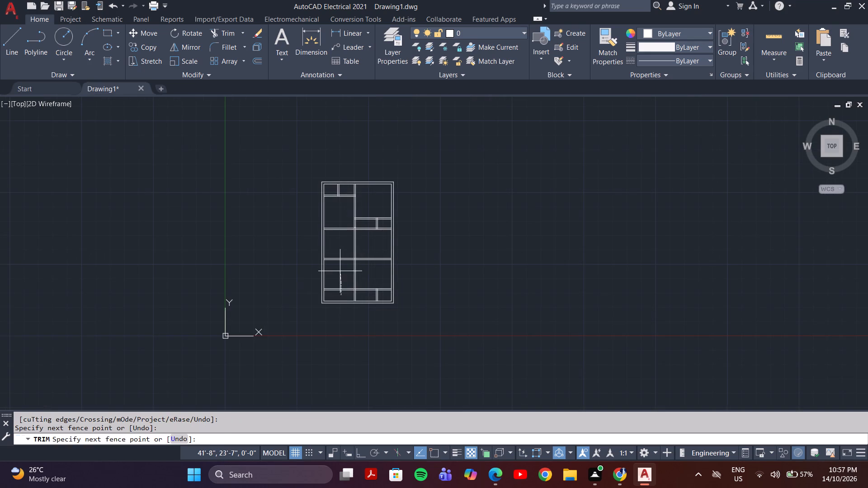
pyautogui.moveTo(340, 271); pyautogui.dragTo(340, 271)
# Trim the vertical partition's two lines out of the middle room between the two full-width horizontal partitions.
pyautogui.scroll(-1, 340, 272)
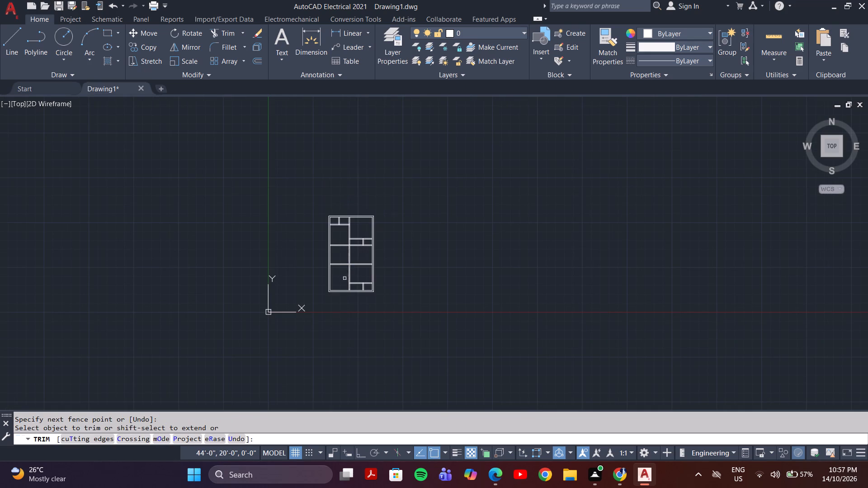
pyautogui.moveTo(344, 278); pyautogui.dragTo(345, 319, button='middle')
pyautogui.scroll(3, 353, 300)
pyautogui.click(353, 297)
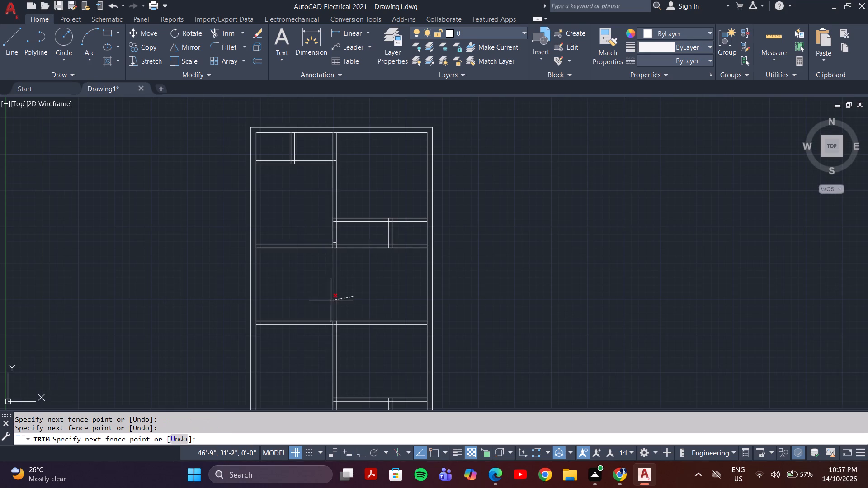
pyautogui.click(327, 301)
pyautogui.press('Escape')
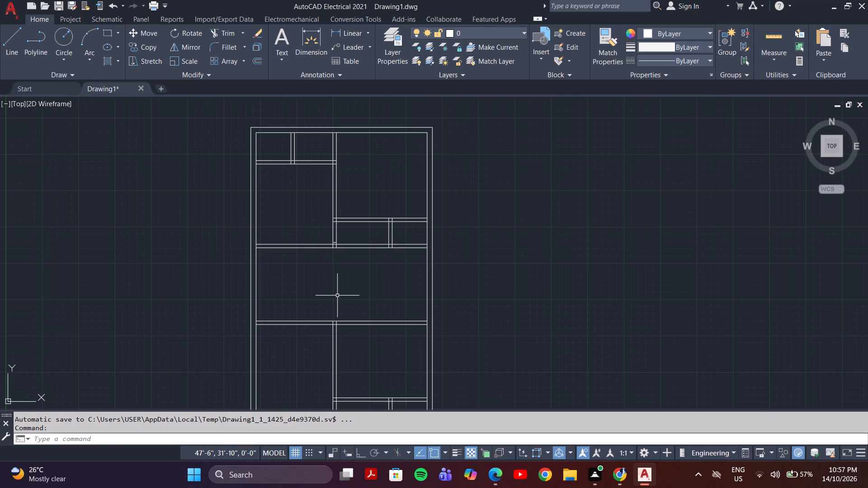
# Offset the inner line of the right outer wall 3' toward the inside of the plan.
pyautogui.press('o')
pyautogui.press('Return')
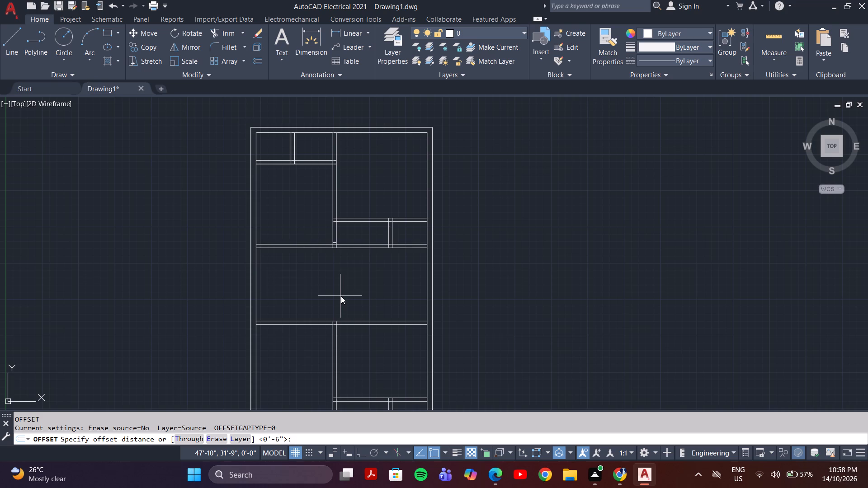
pyautogui.moveTo(431, 311); pyautogui.dragTo(407, 303, button='middle')
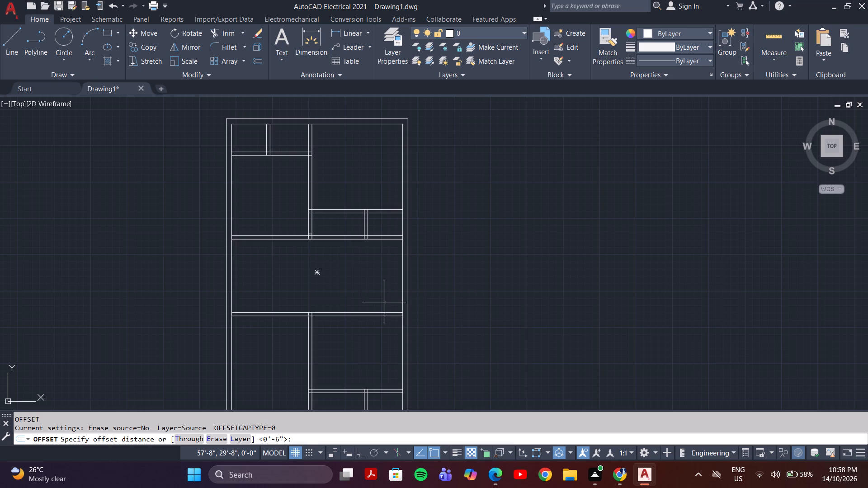
pyautogui.moveTo(372, 300); pyautogui.dragTo(369, 267, button='middle')
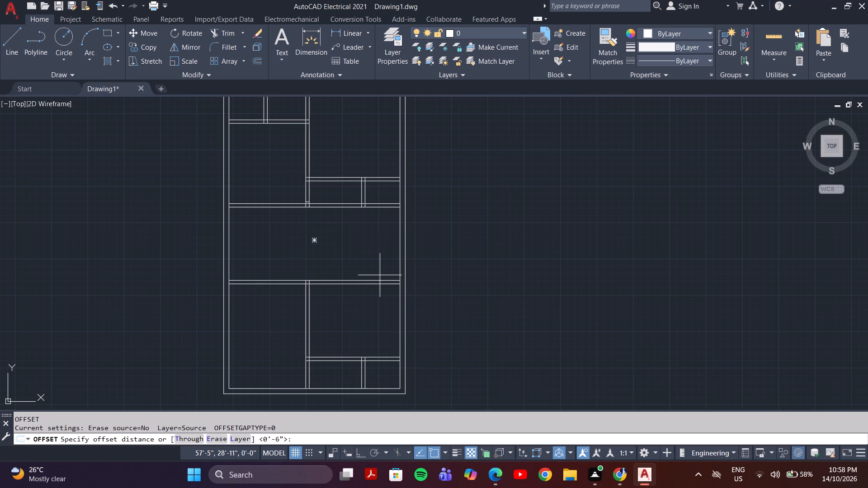
pyautogui.moveTo(360, 284); pyautogui.dragTo(317, 357, button='middle')
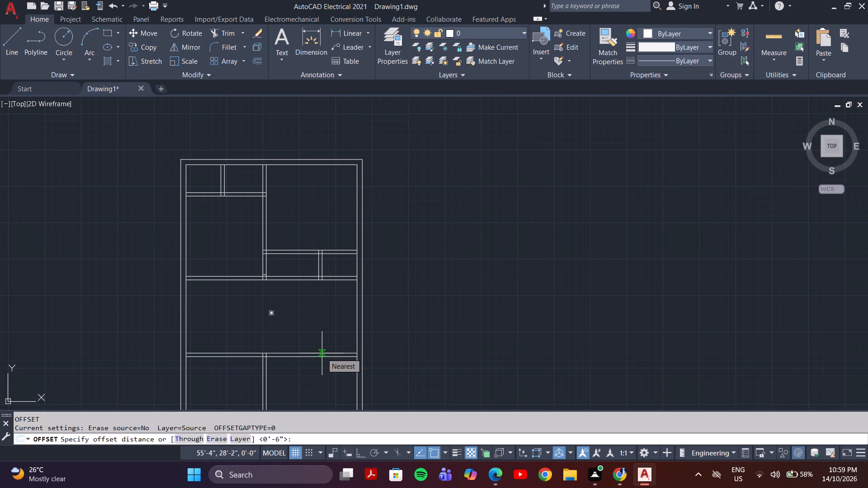
pyautogui.moveTo(283, 301); pyautogui.dragTo(343, 277, button='middle')
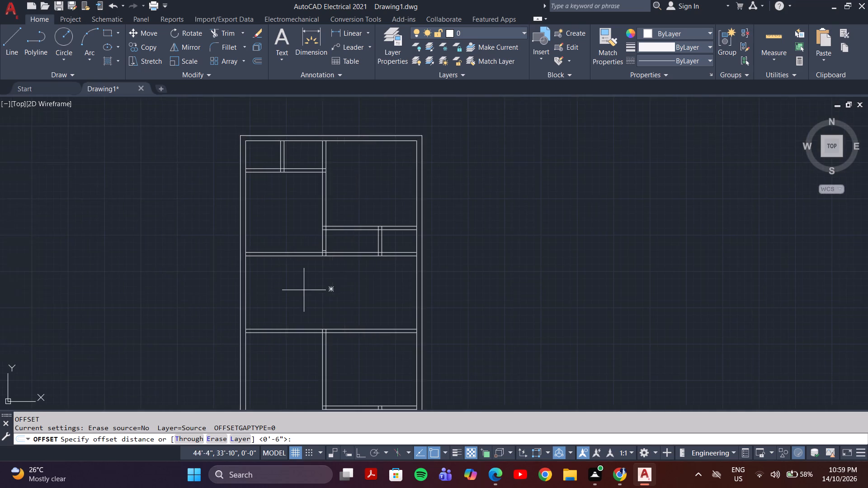
pyautogui.scroll(2, 301, 290)
pyautogui.scroll(-2, 301, 290)
pyautogui.moveTo(285, 317); pyautogui.dragTo(288, 343, button='middle')
pyautogui.scroll(1, 288, 339)
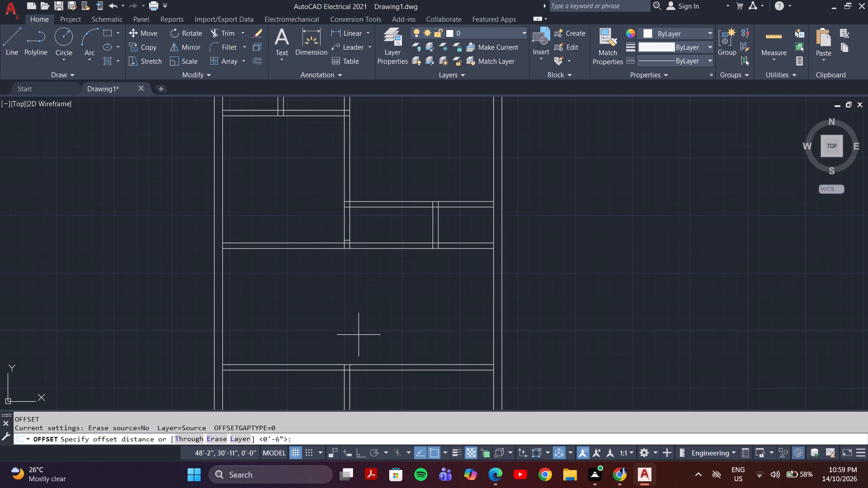
pyautogui.press('3')
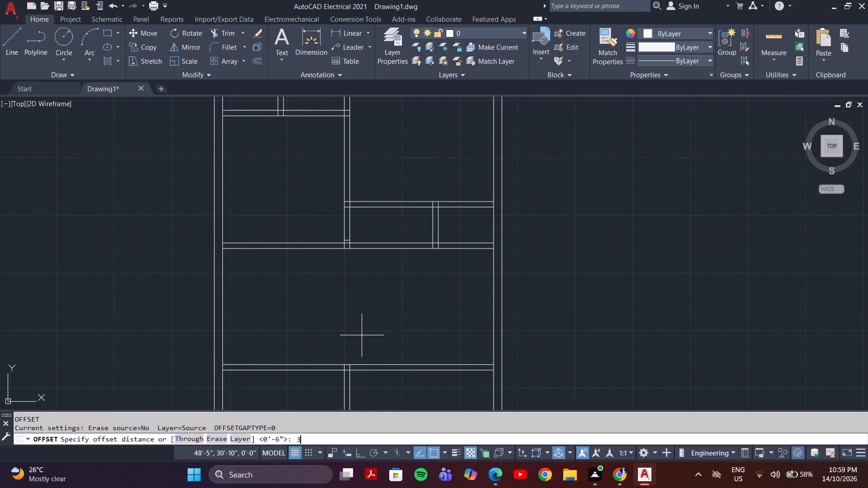
pyautogui.press("'")
pyautogui.press('Return')
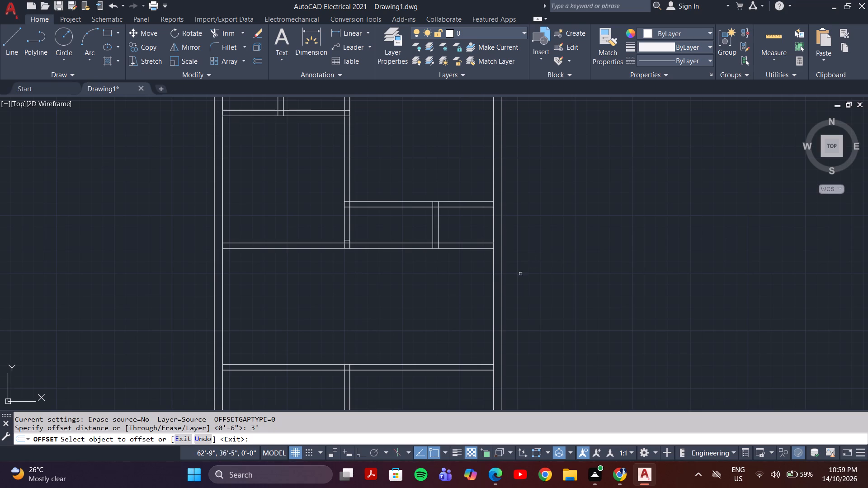
pyautogui.click(495, 294)
pyautogui.click(453, 307)
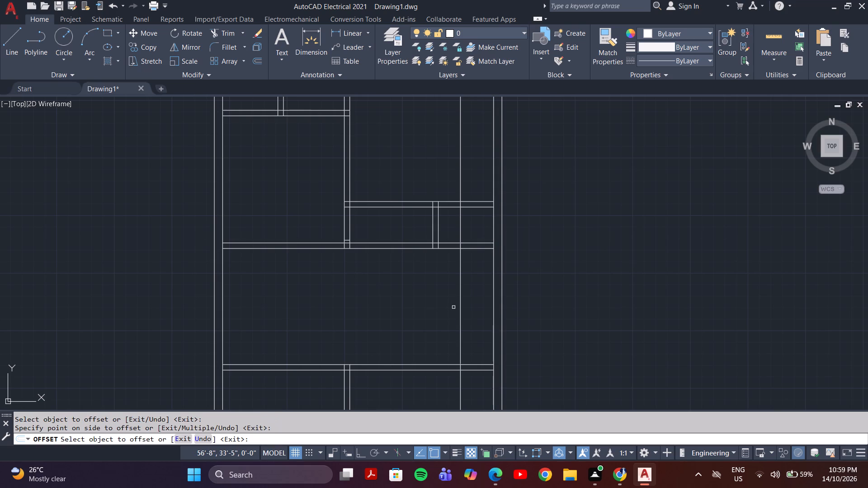
pyautogui.press('Escape')
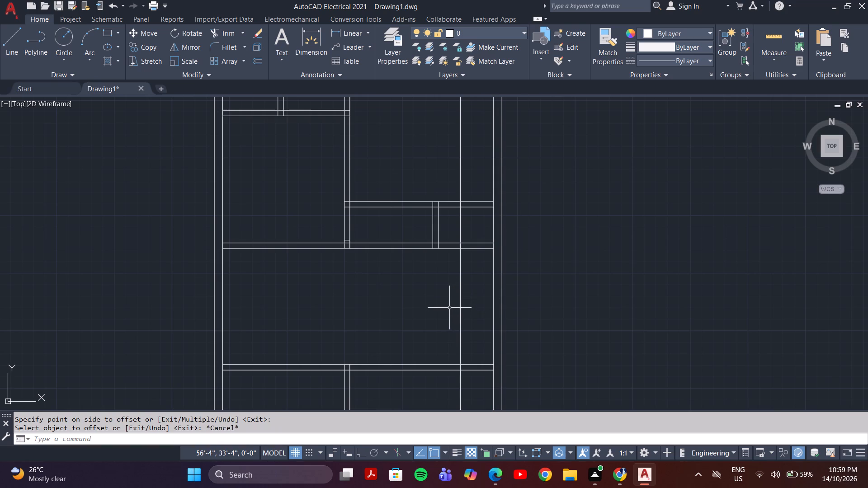
# Trim the new offset line above the middle room, including where it crosses the room's upper partition.
pyautogui.write('tr')
pyautogui.press('Return')
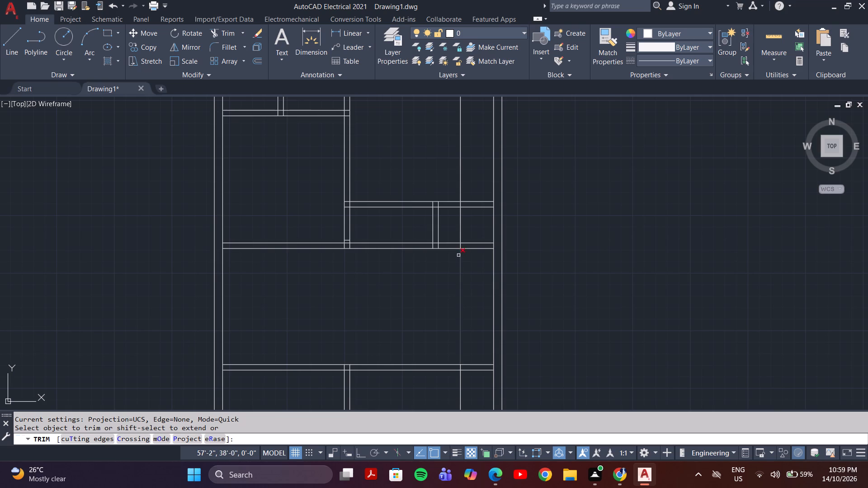
pyautogui.scroll(4, 456, 250)
pyautogui.click(494, 159)
pyautogui.click(462, 175)
pyautogui.scroll(-4, 462, 179)
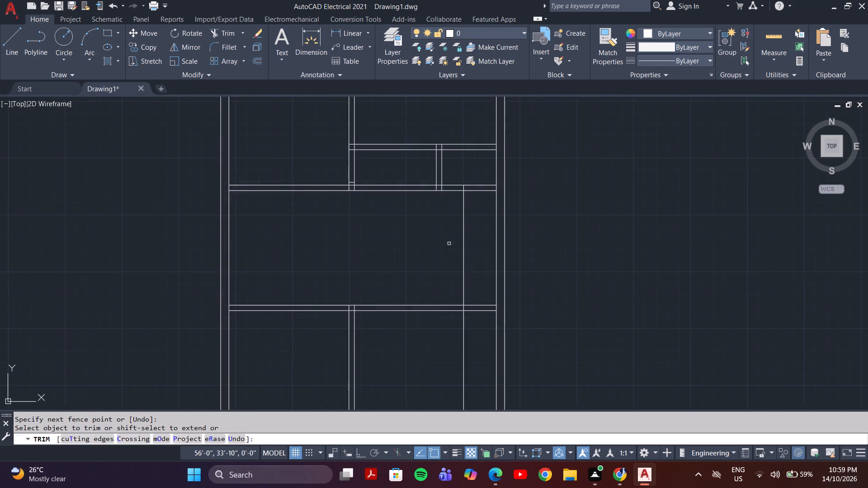
pyautogui.moveTo(451, 248); pyautogui.dragTo(413, 313, button='middle')
pyautogui.scroll(3, 428, 266)
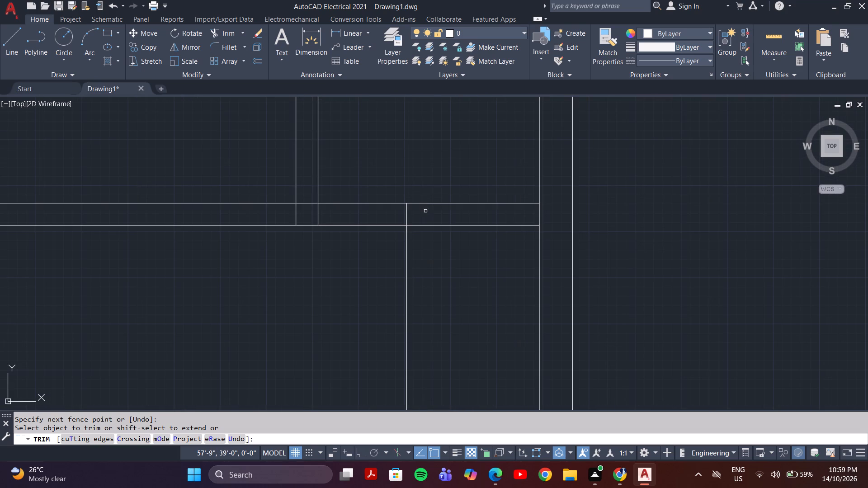
pyautogui.click(424, 210)
pyautogui.click(399, 217)
# Trim the offset line out of the small bottom-right room and the partition above that room.
pyautogui.moveTo(436, 329); pyautogui.dragTo(418, 248, button='middle')
pyautogui.scroll(1, 418, 247)
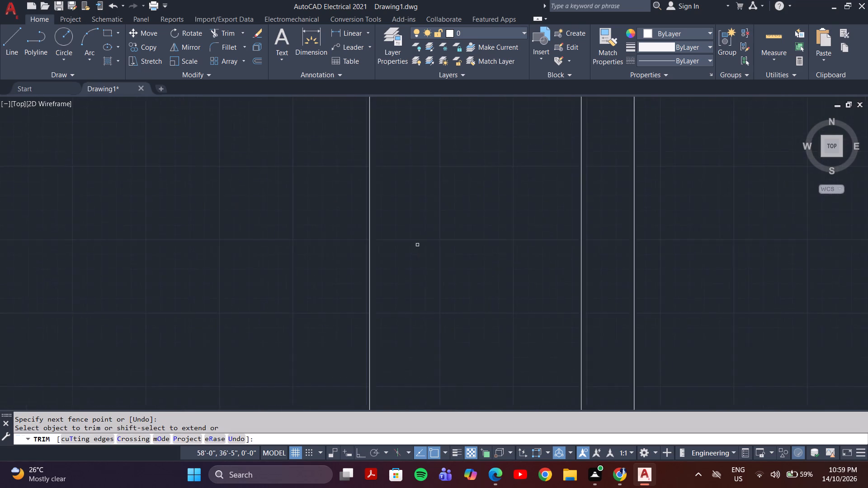
pyautogui.scroll(-4, 415, 248)
pyautogui.moveTo(402, 315); pyautogui.dragTo(384, 238, button='middle')
pyautogui.scroll(2, 386, 332)
pyautogui.scroll(-3, 381, 310)
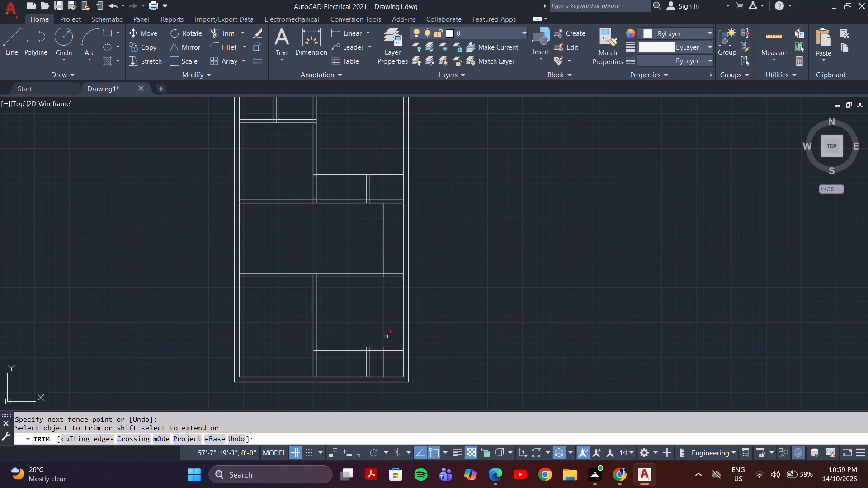
pyautogui.click(384, 364)
pyautogui.scroll(5, 378, 347)
pyautogui.click(415, 362)
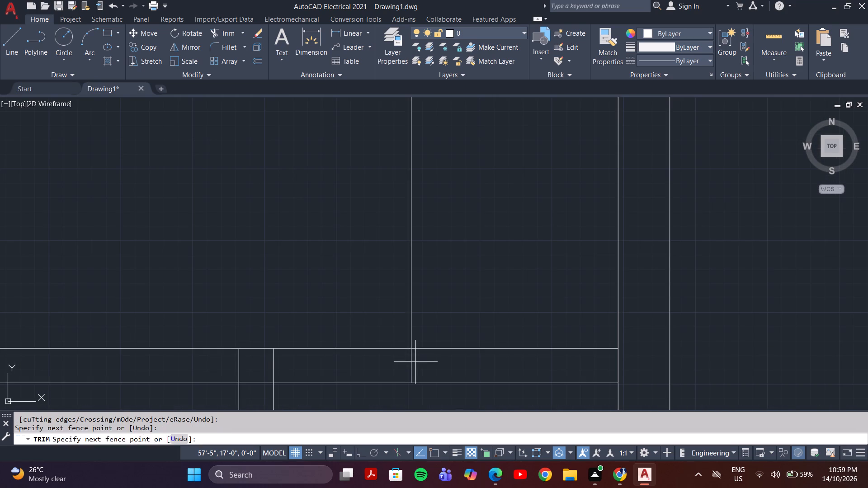
pyautogui.click(405, 367)
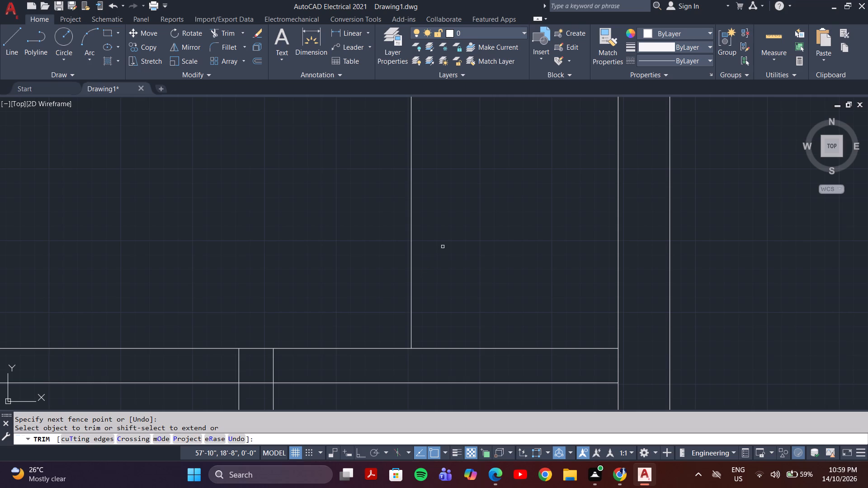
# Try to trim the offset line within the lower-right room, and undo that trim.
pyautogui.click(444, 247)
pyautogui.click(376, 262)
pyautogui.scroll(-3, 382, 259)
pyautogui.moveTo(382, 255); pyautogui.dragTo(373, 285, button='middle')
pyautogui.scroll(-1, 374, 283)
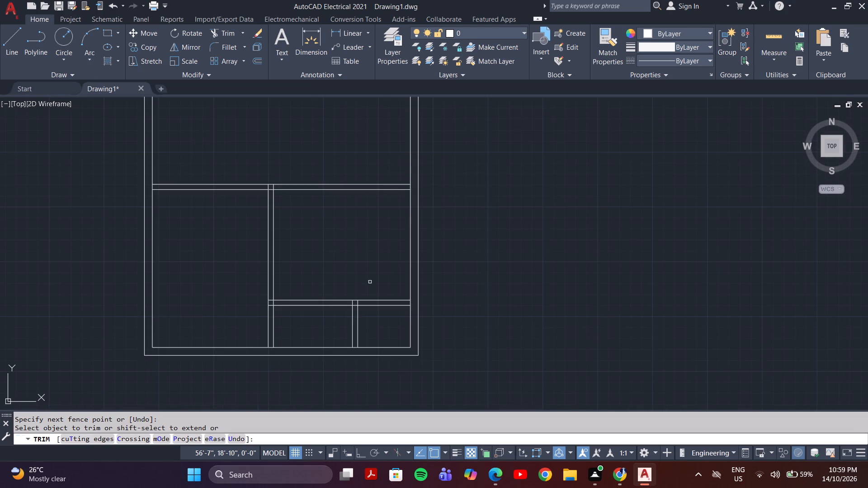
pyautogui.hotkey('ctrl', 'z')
# Trim the offset line out of the middle room and its lower partition, keeping only the lower-right room's segment.
pyautogui.scroll(-3, 395, 276)
pyautogui.moveTo(396, 141); pyautogui.dragTo(397, 277, button='middle')
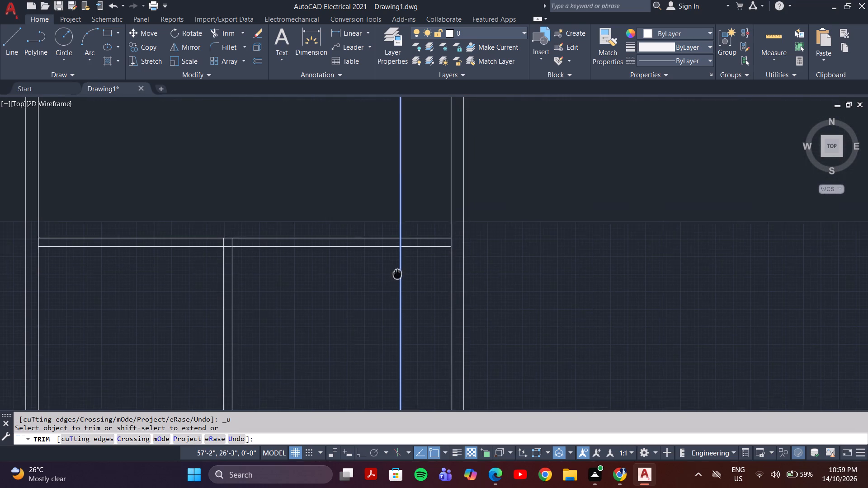
pyautogui.moveTo(397, 277); pyautogui.dragTo(395, 282, button='middle')
pyautogui.click(419, 171)
pyautogui.click(388, 175)
pyautogui.scroll(-2, 389, 187)
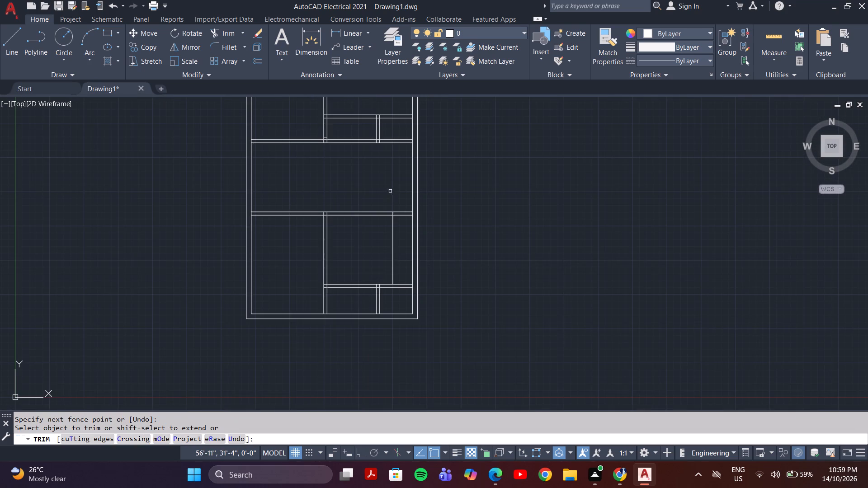
pyautogui.scroll(5, 396, 224)
pyautogui.click(348, 115)
pyautogui.click(304, 120)
pyautogui.press('Escape')
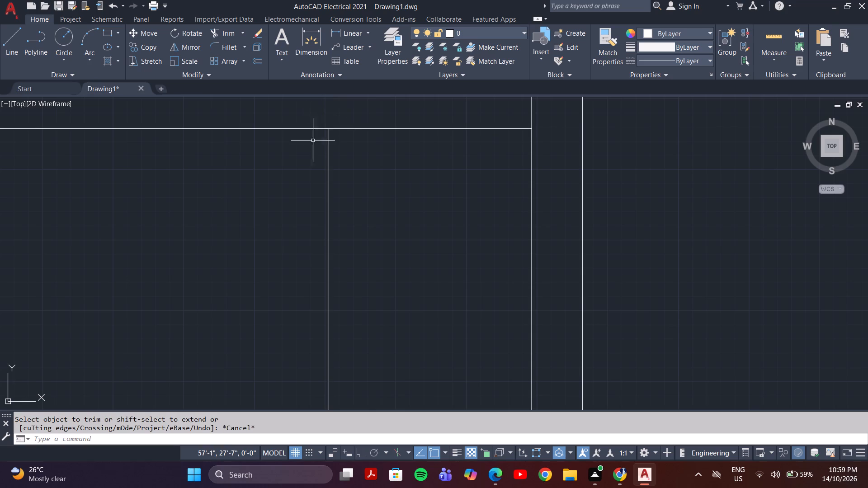
# Offset the remaining vertical line in the lower-right room 6" away from the right outer wall to form a partition.
pyautogui.press('o')
pyautogui.press('Return')
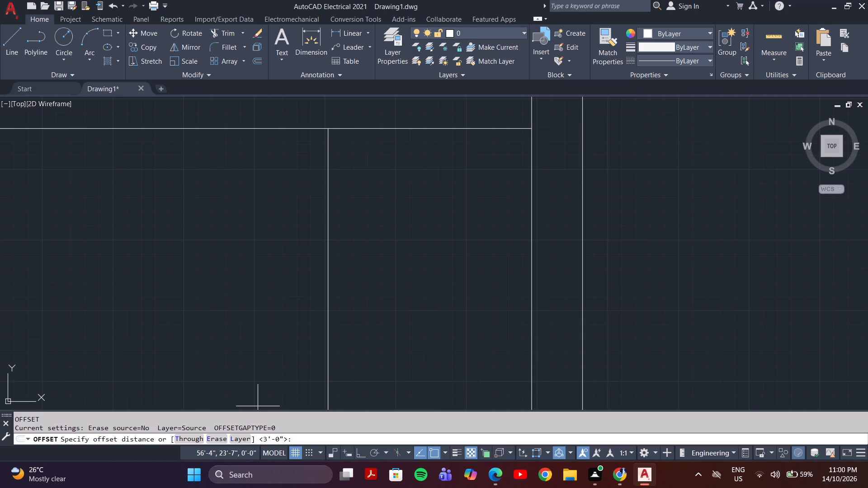
pyautogui.press('6')
pyautogui.hotkey('shift', '"')
pyautogui.press('Return')
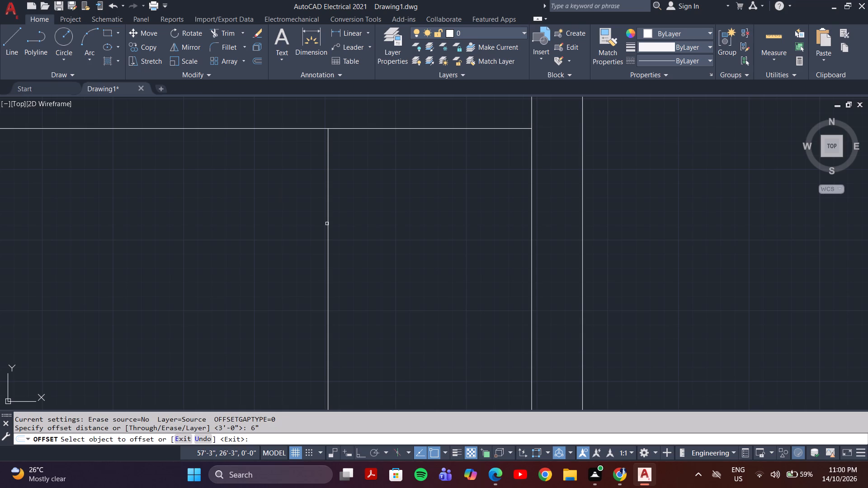
pyautogui.click(327, 224)
pyautogui.click(320, 225)
pyautogui.press('Escape')
# Examine the overall wall layout, including the new lower-right partition and the middle room.
pyautogui.scroll(-2, 316, 290)
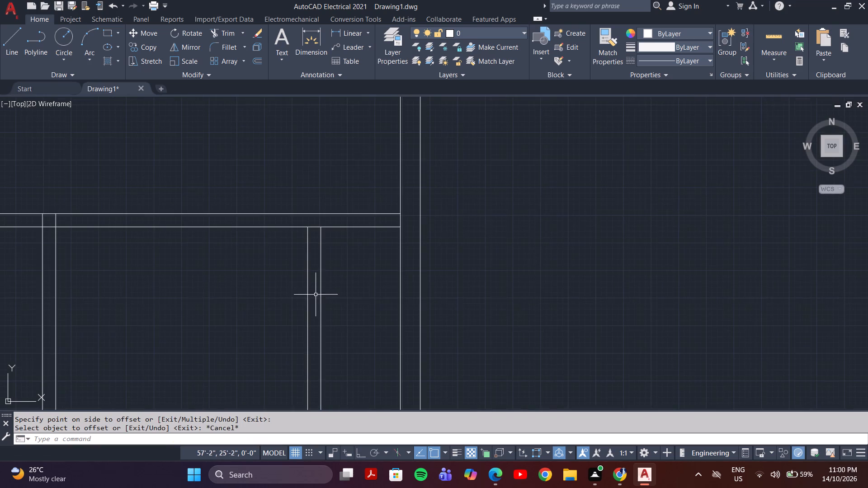
pyautogui.moveTo(325, 300); pyautogui.dragTo(346, 252, button='middle')
pyautogui.scroll(-1, 408, 305)
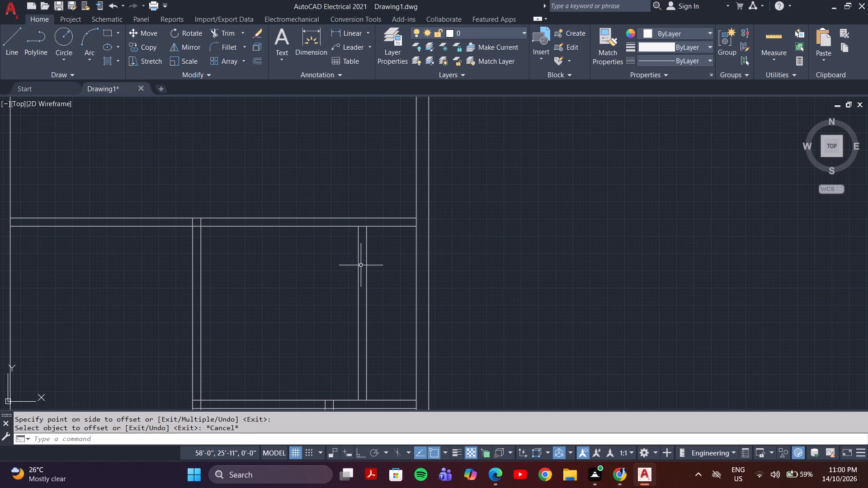
pyautogui.scroll(-1, 307, 269)
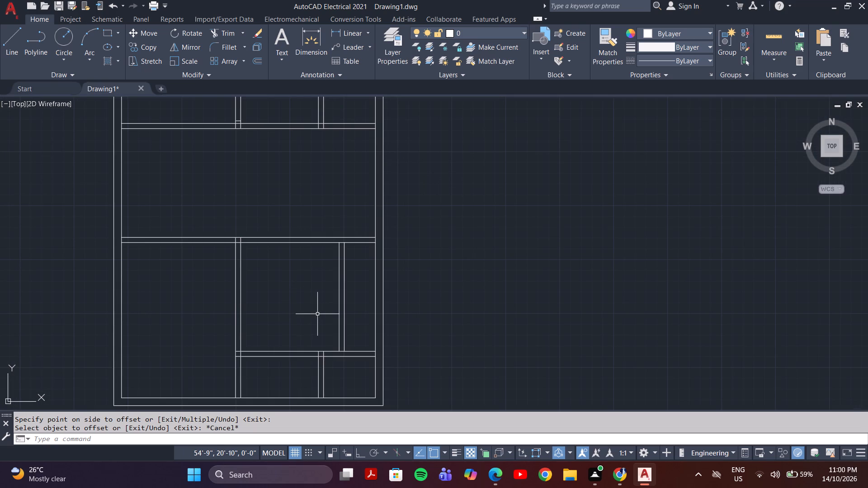
pyautogui.scroll(-1, 319, 296)
pyautogui.moveTo(319, 296); pyautogui.dragTo(322, 310, button='middle')
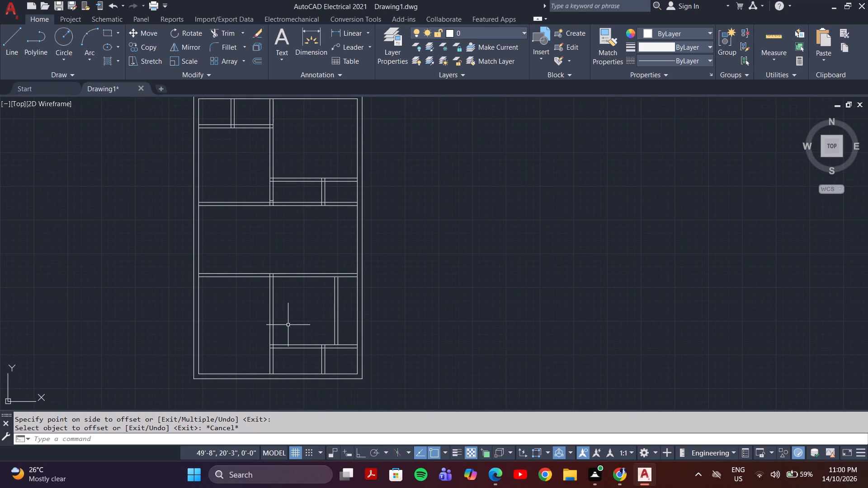
pyautogui.moveTo(289, 325); pyautogui.dragTo(291, 359, button='middle')
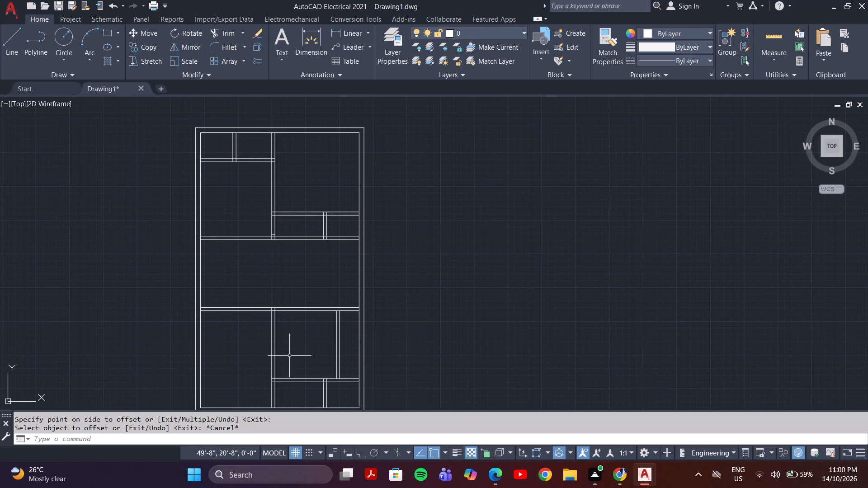
pyautogui.scroll(-1, 305, 333)
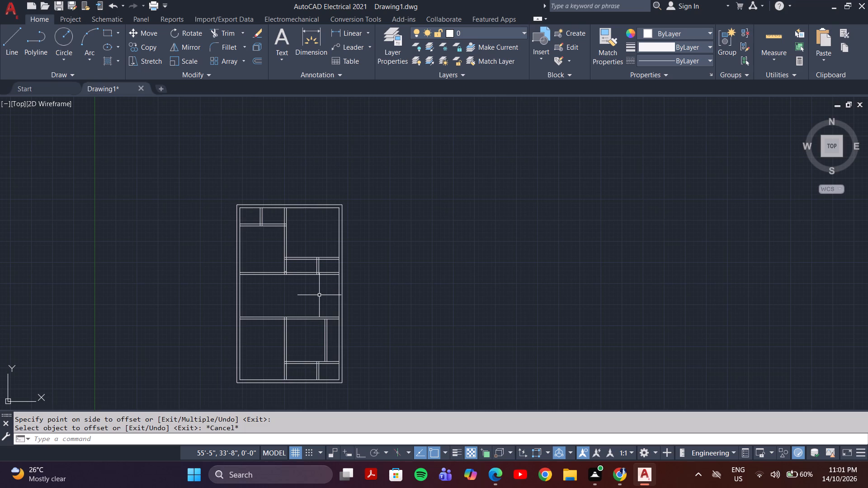
pyautogui.moveTo(320, 296); pyautogui.dragTo(297, 308, button='middle')
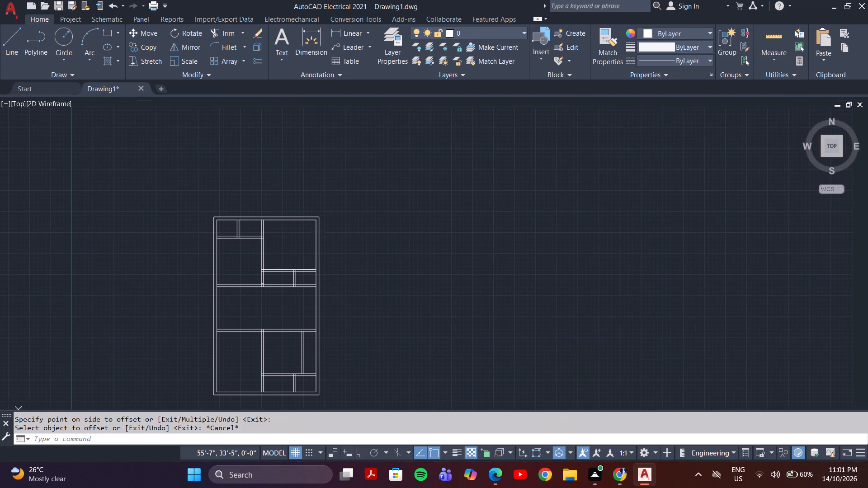
pyautogui.scroll(2, 291, 310)
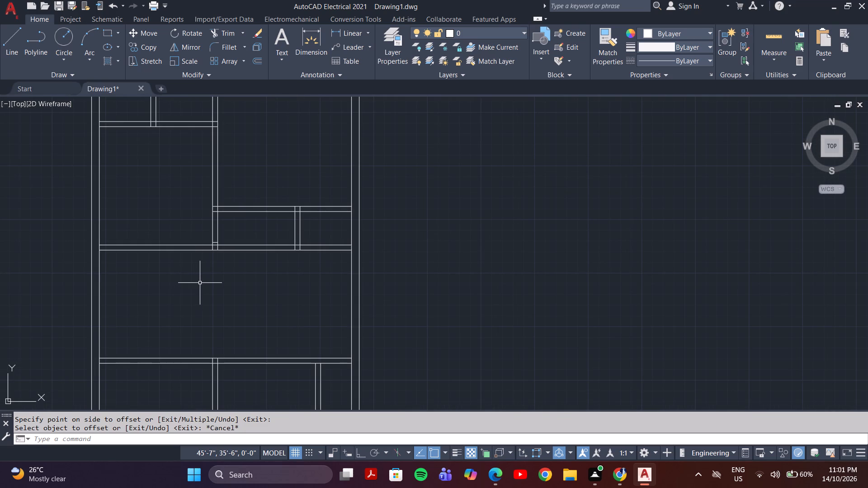
pyautogui.moveTo(236, 282); pyautogui.dragTo(285, 261, button='middle')
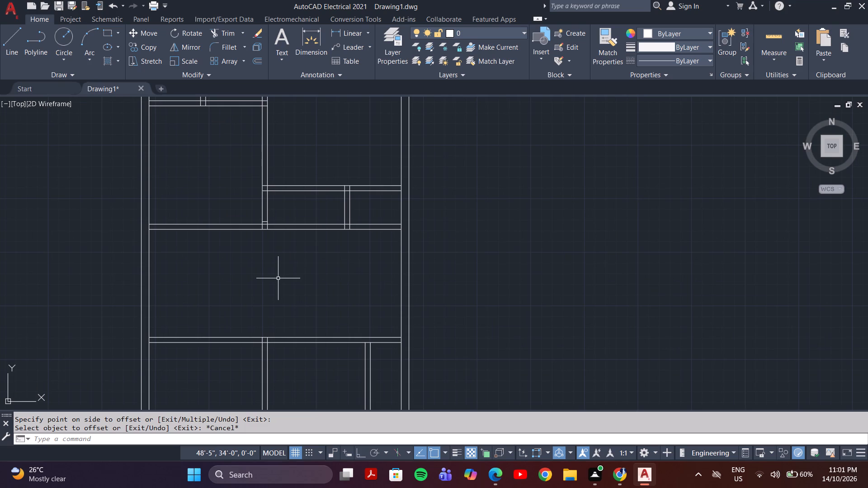
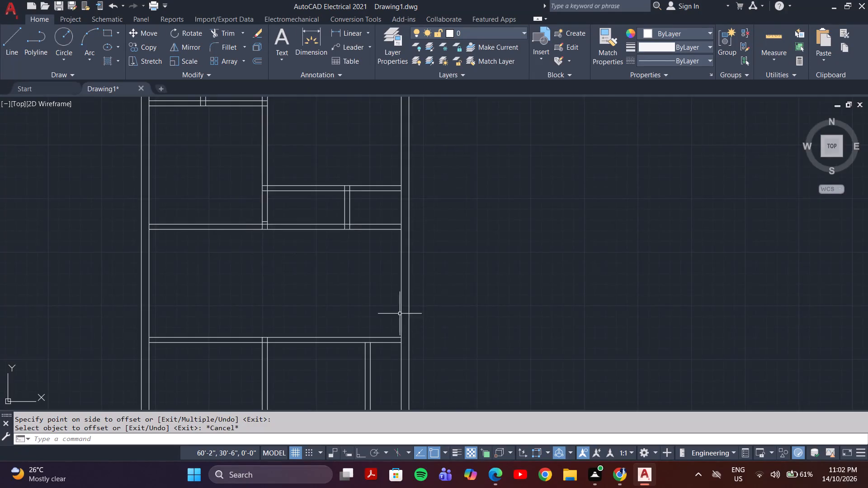
# Trim both lines of the upper-right room's horizontal partition between the central vertical partition and the small corner room.
pyautogui.moveTo(394, 309); pyautogui.dragTo(354, 272, button='middle')
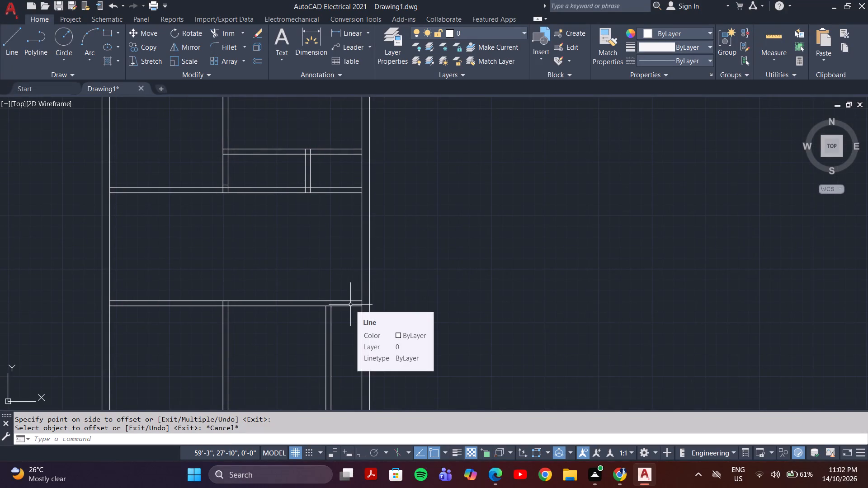
pyautogui.moveTo(304, 329); pyautogui.dragTo(315, 239, button='middle')
pyautogui.scroll(1, 304, 328)
pyautogui.scroll(-2, 316, 273)
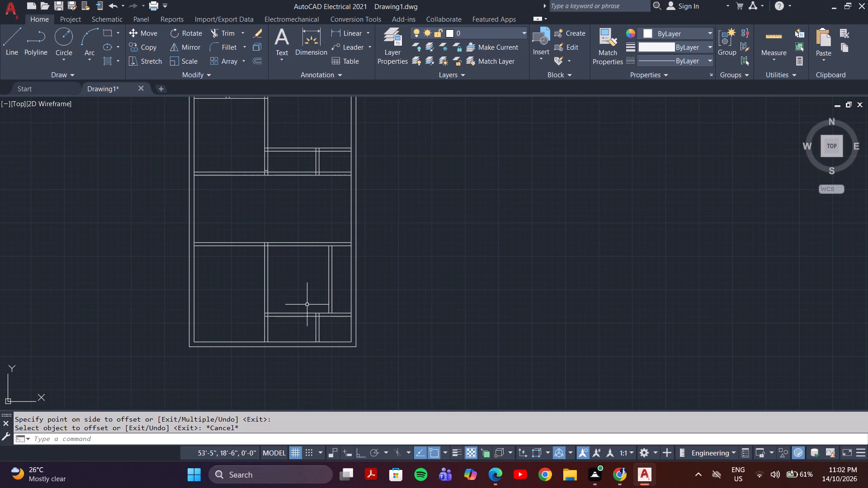
pyautogui.moveTo(266, 288); pyautogui.dragTo(264, 325, button='middle')
pyautogui.scroll(4, 261, 194)
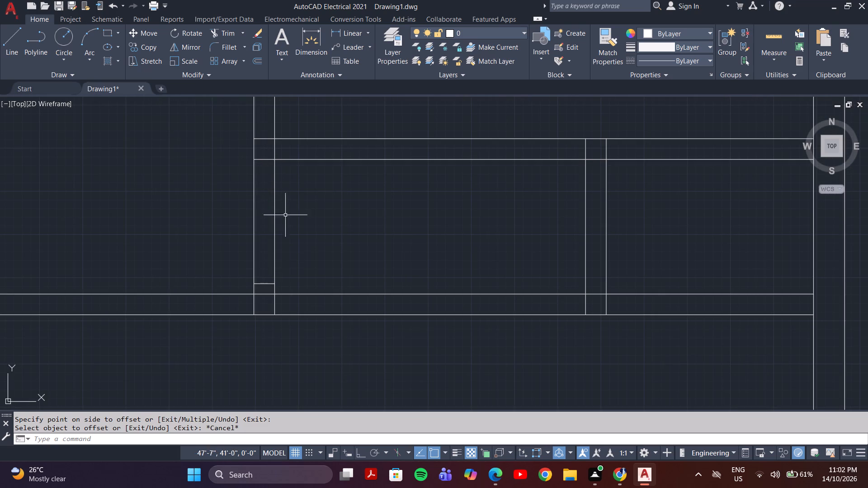
pyautogui.scroll(-2, 287, 210)
pyautogui.scroll(2, 288, 209)
pyautogui.scroll(-2, 288, 209)
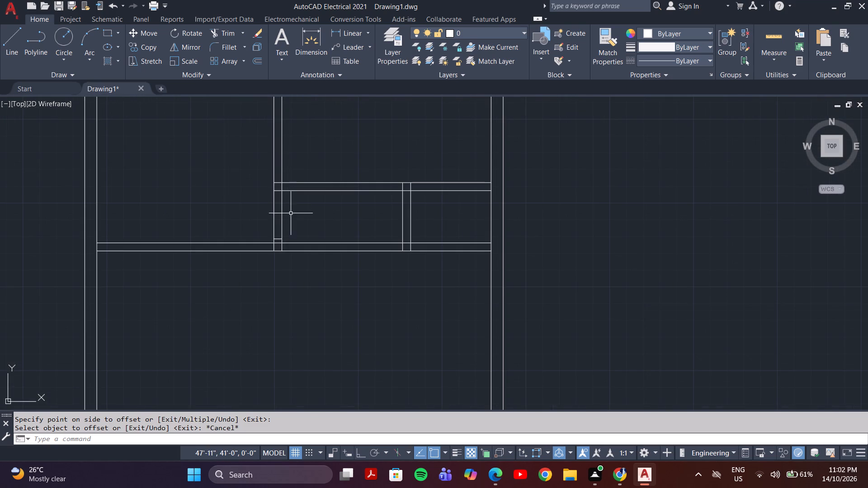
pyautogui.press('t')
pyautogui.press('r')
pyautogui.press('Return')
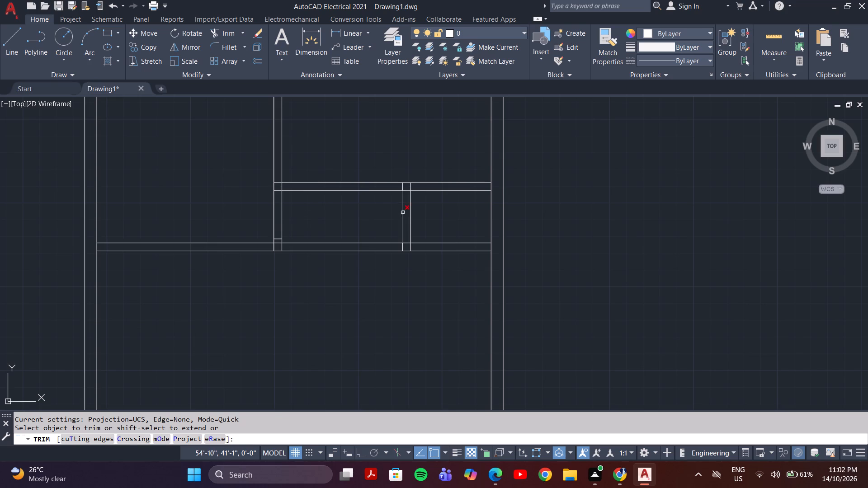
pyautogui.click(363, 210)
pyautogui.click(358, 161)
pyautogui.scroll(3, 279, 189)
pyautogui.click(274, 177)
pyautogui.click(266, 144)
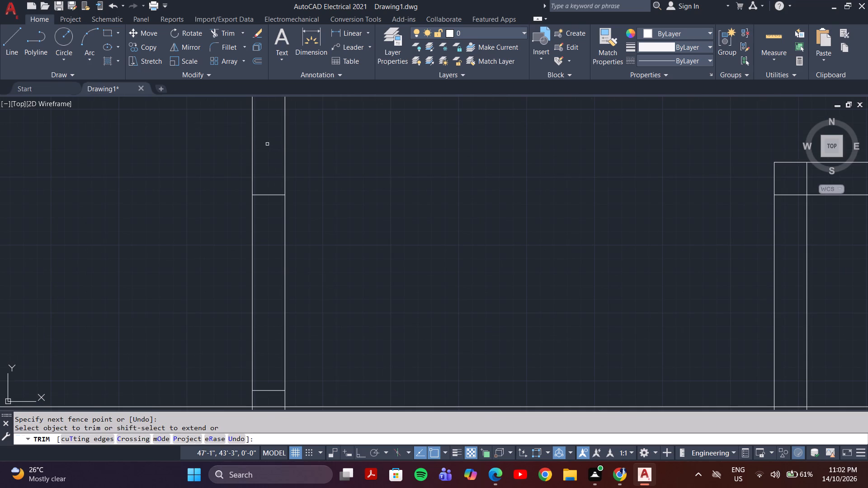
pyautogui.press('Escape')
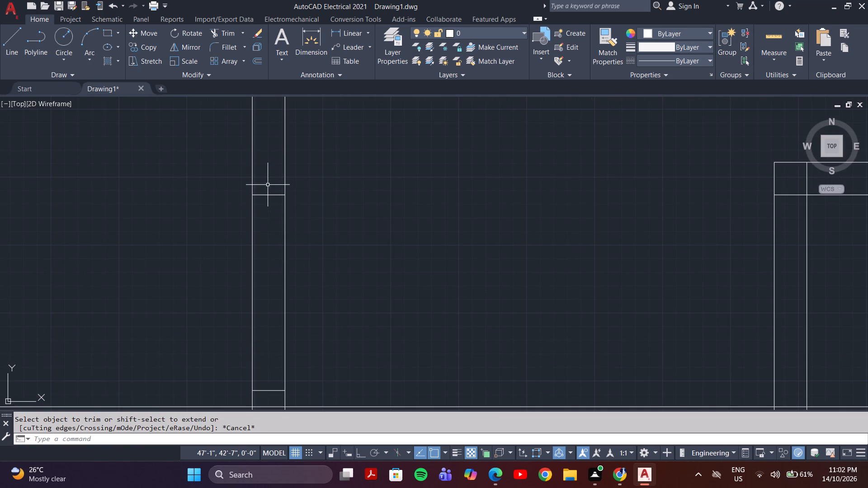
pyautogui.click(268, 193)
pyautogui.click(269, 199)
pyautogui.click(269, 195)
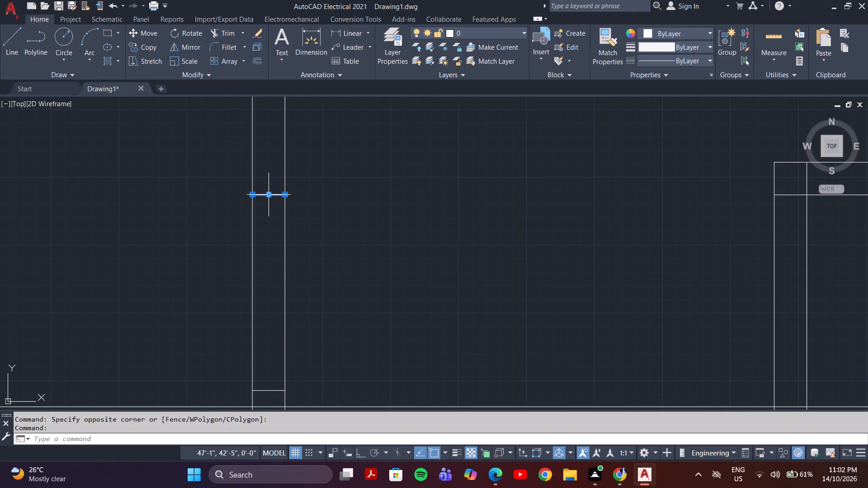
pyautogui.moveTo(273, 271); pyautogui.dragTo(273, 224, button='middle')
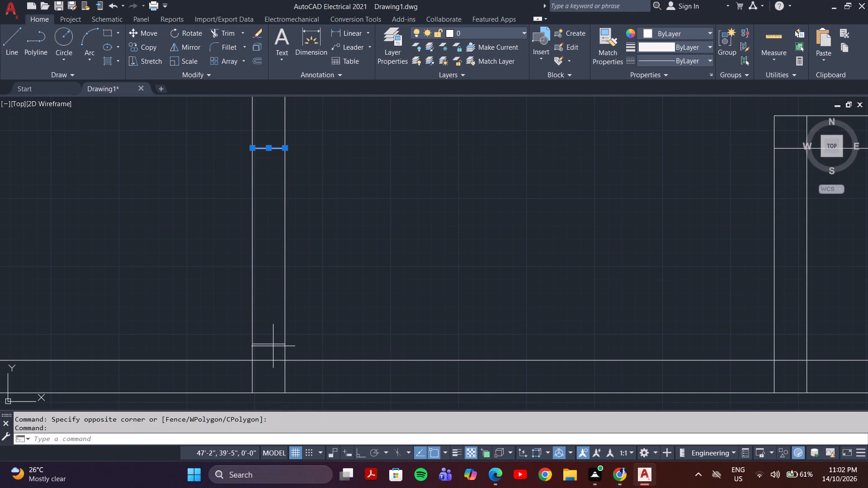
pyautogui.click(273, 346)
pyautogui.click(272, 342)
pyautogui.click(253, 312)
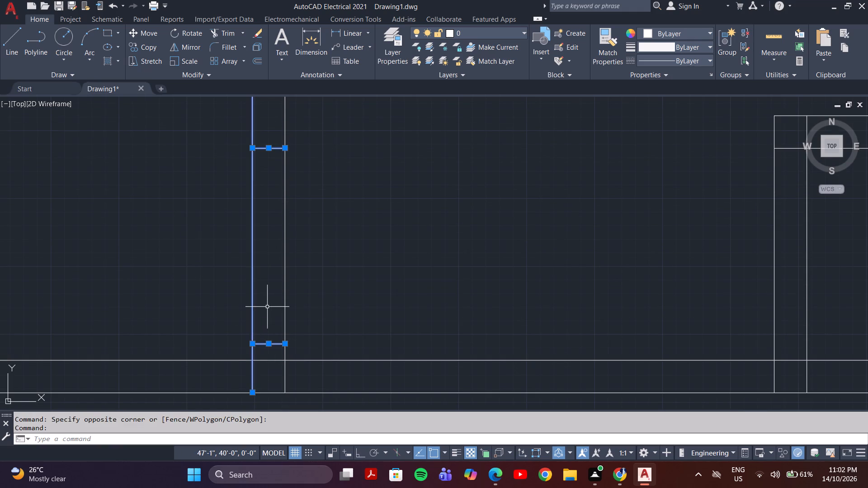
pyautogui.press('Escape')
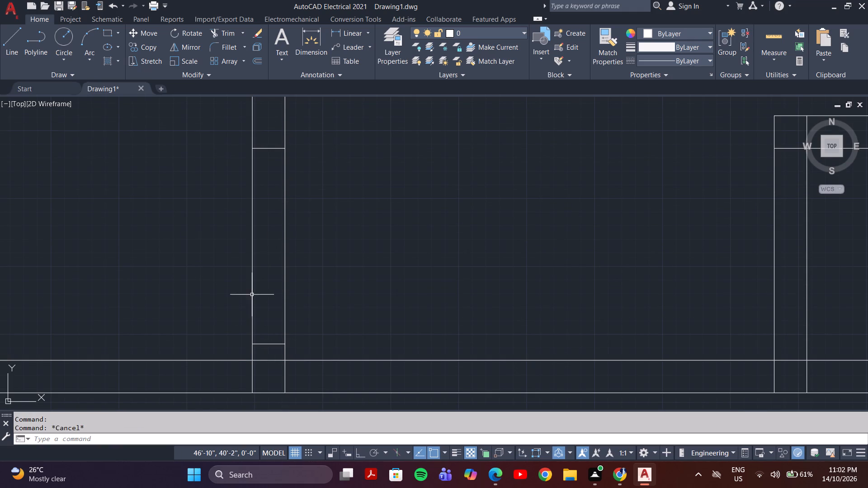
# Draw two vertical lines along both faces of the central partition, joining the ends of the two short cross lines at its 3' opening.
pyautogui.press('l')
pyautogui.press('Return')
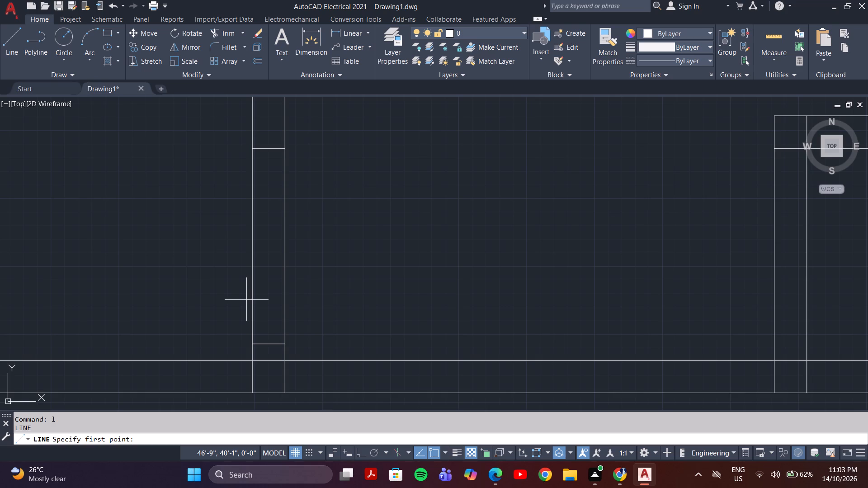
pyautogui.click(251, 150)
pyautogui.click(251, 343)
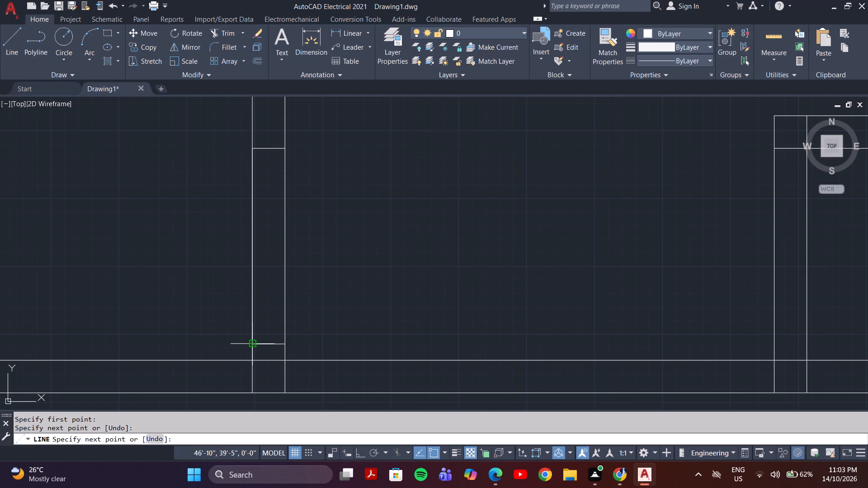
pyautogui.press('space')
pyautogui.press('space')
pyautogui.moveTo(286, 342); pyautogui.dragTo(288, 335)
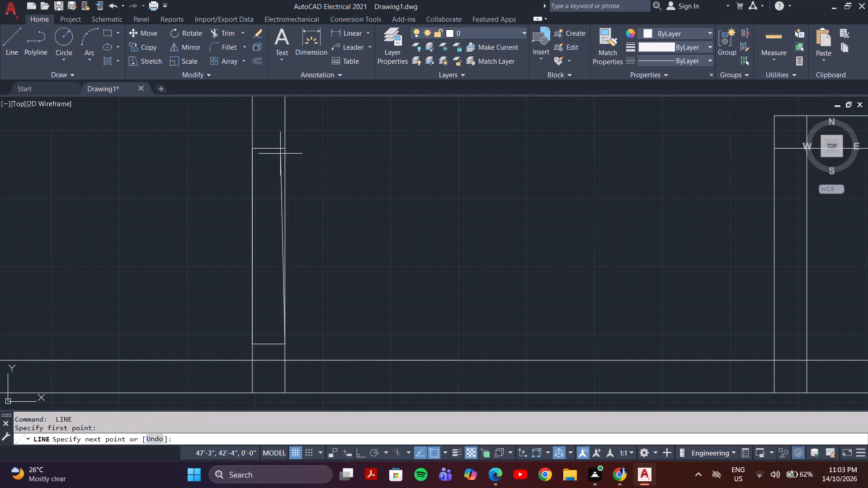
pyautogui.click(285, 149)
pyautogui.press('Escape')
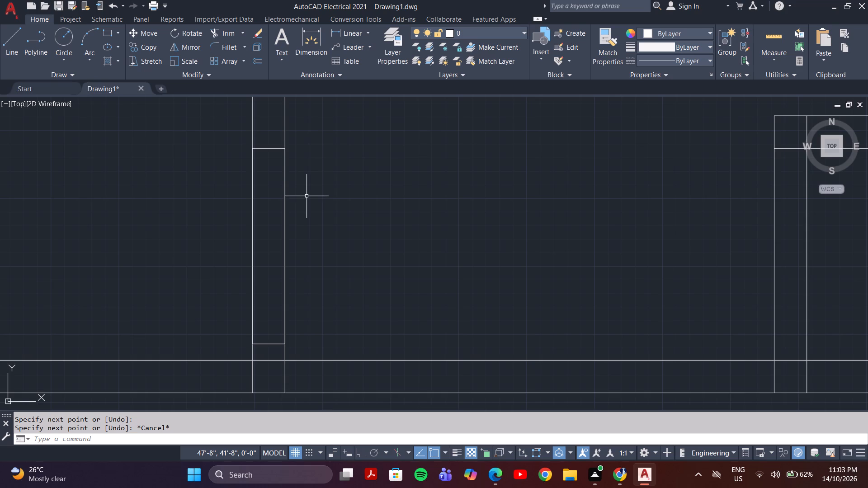
# Examine the marked opening in the central partition, the small corner room and the overall wall layout.
pyautogui.moveTo(305, 204); pyautogui.dragTo(301, 199, button='middle')
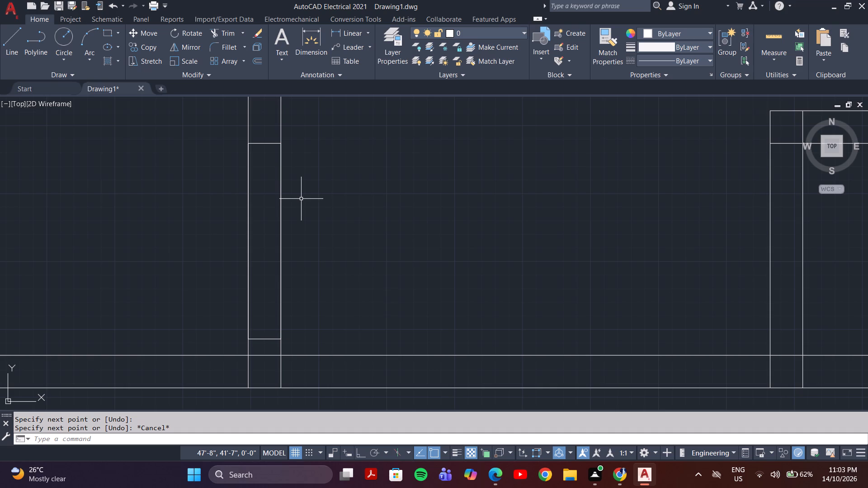
pyautogui.moveTo(299, 209); pyautogui.dragTo(293, 203, button='middle')
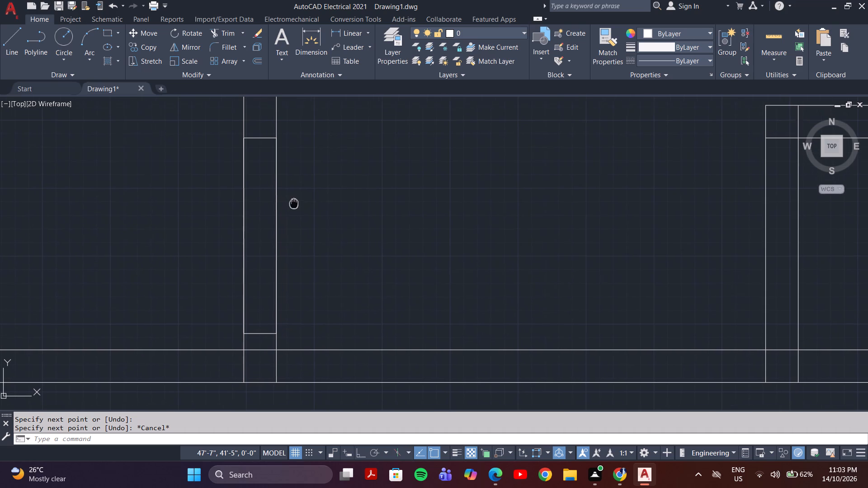
pyautogui.moveTo(293, 203); pyautogui.dragTo(289, 201, button='middle')
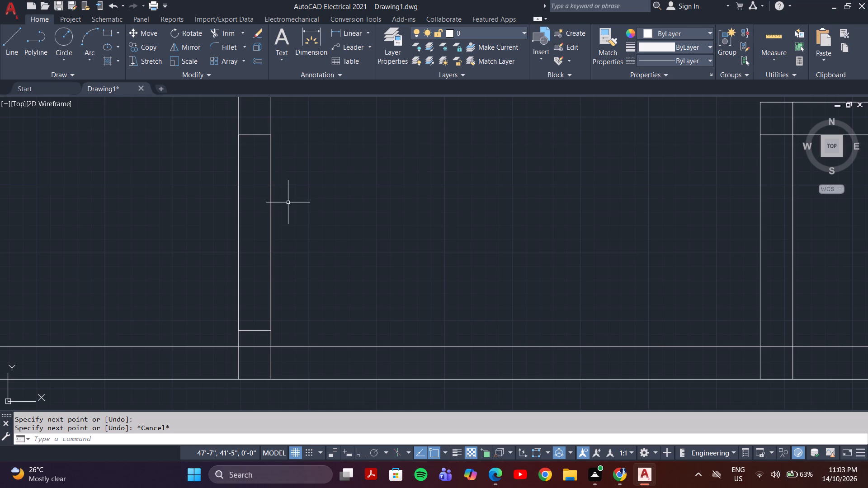
pyautogui.moveTo(298, 202); pyautogui.dragTo(302, 223, button='middle')
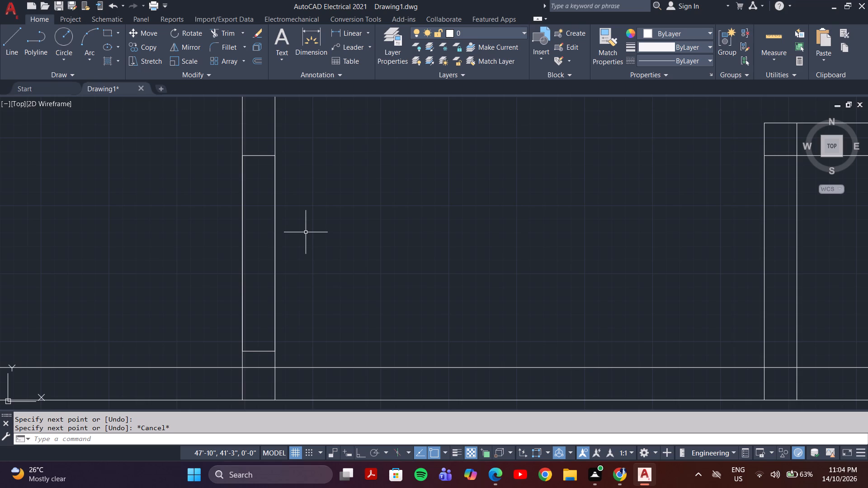
pyautogui.scroll(-2, 311, 277)
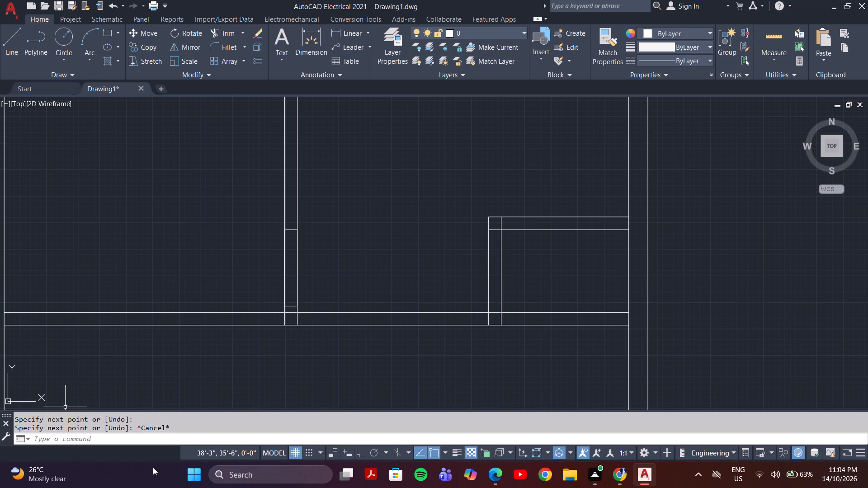
pyautogui.moveTo(287, 269); pyautogui.dragTo(267, 265, button='middle')
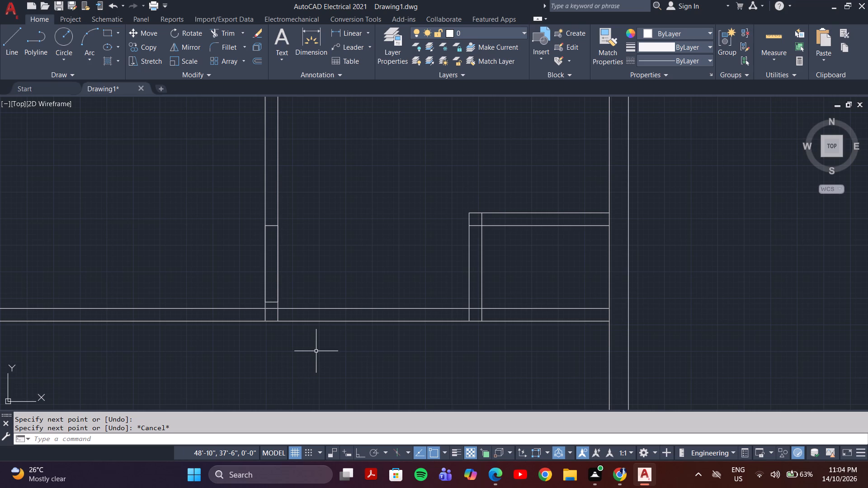
pyautogui.moveTo(352, 340); pyautogui.dragTo(347, 369, button='middle')
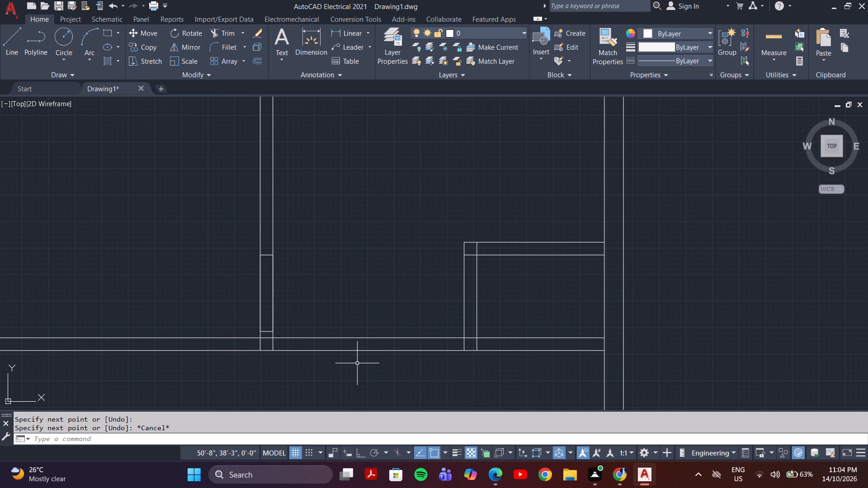
pyautogui.moveTo(357, 363); pyautogui.dragTo(337, 363, button='middle')
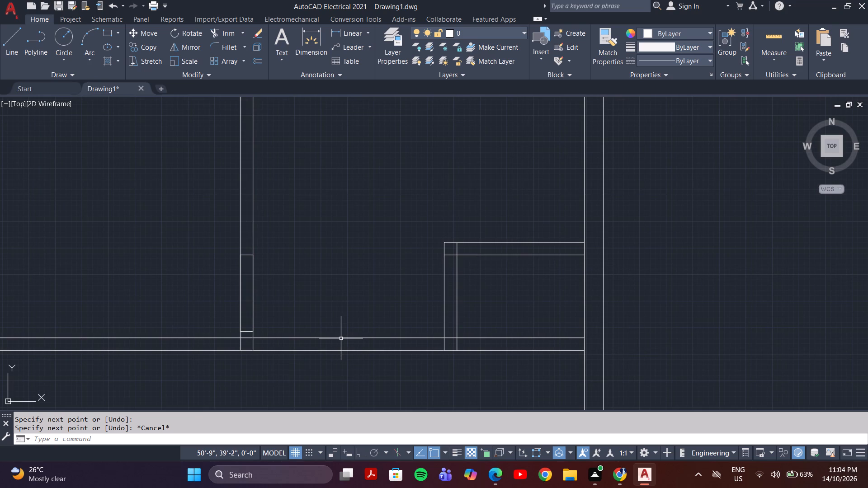
pyautogui.moveTo(341, 339); pyautogui.dragTo(356, 326, button='middle')
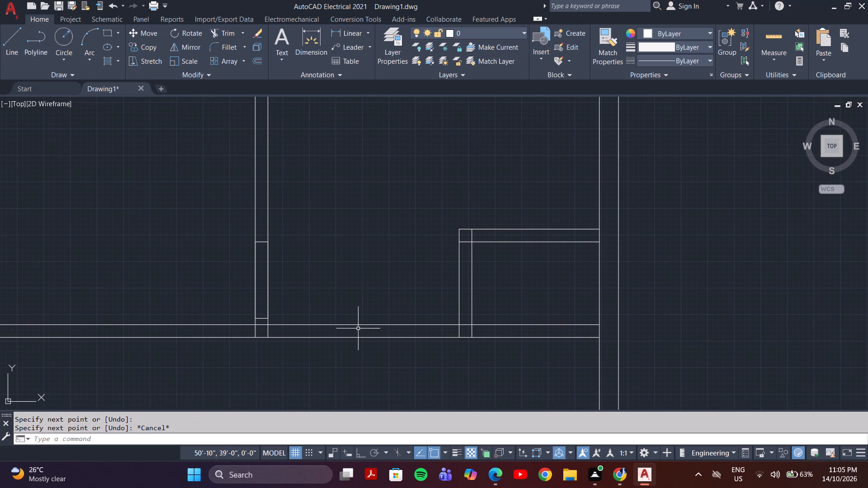
pyautogui.moveTo(342, 352); pyautogui.dragTo(361, 300, button='middle')
pyautogui.scroll(-2, 363, 298)
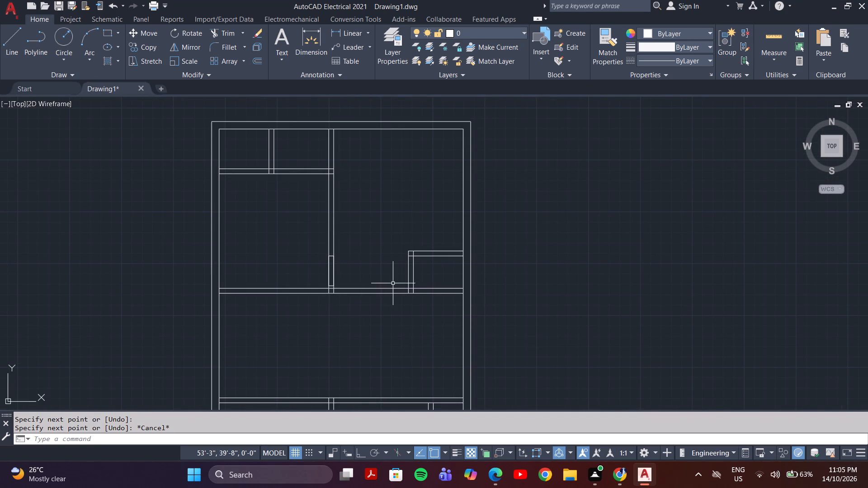
pyautogui.moveTo(388, 301); pyautogui.dragTo(373, 265, button='middle')
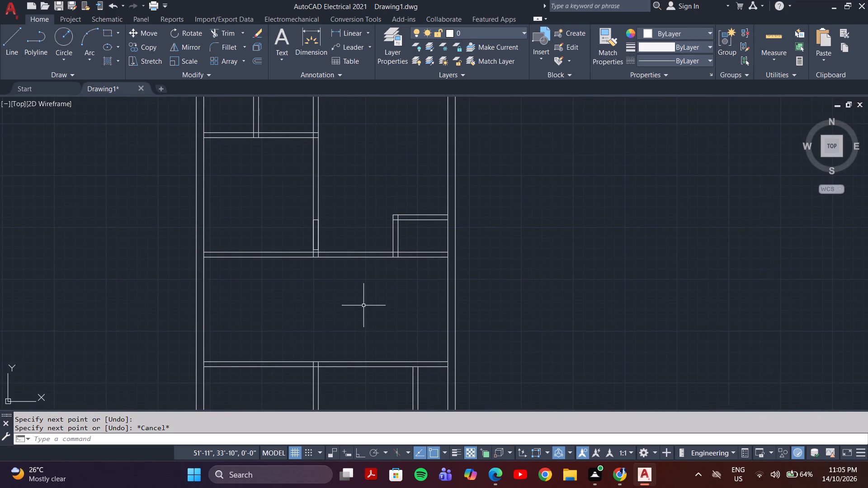
pyautogui.moveTo(357, 308); pyautogui.dragTo(349, 263, button='middle')
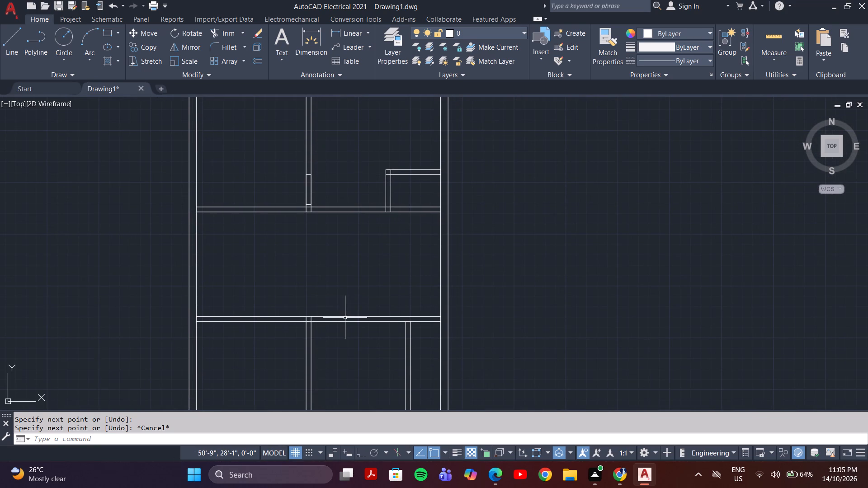
pyautogui.scroll(-2, 424, 275)
pyautogui.moveTo(396, 324); pyautogui.dragTo(387, 316, button='middle')
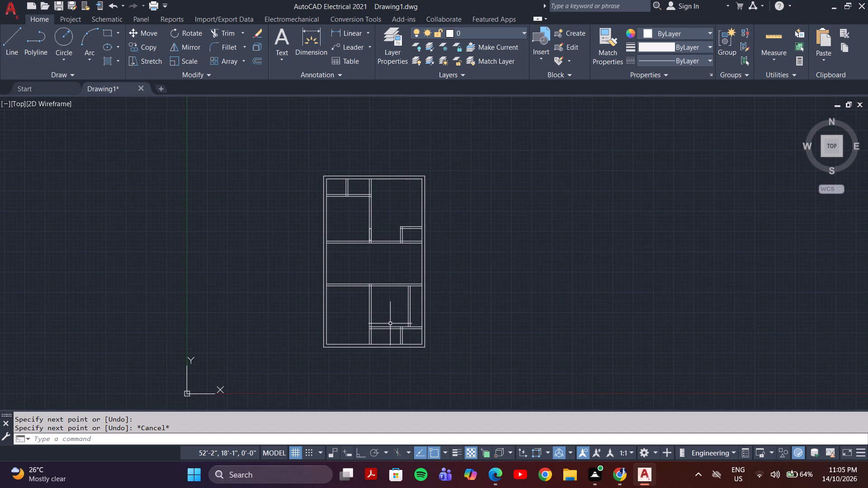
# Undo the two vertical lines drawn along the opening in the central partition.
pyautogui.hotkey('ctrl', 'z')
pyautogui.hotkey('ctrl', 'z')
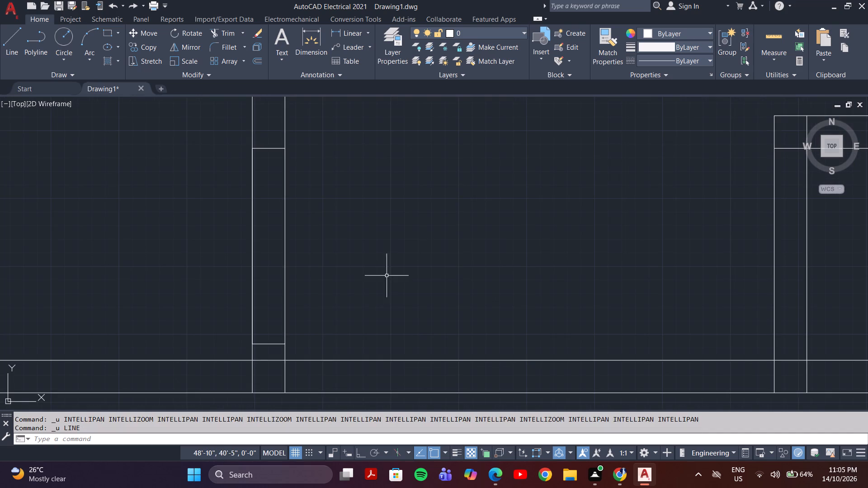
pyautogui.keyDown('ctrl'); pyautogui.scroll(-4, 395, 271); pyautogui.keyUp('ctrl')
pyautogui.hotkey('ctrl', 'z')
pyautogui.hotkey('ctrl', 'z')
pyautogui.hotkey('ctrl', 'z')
# Move the lower-right room's double-line vertical partition up into the middle room, with its upper ends on the horizontal partition above.
pyautogui.scroll(-3, 441, 286)
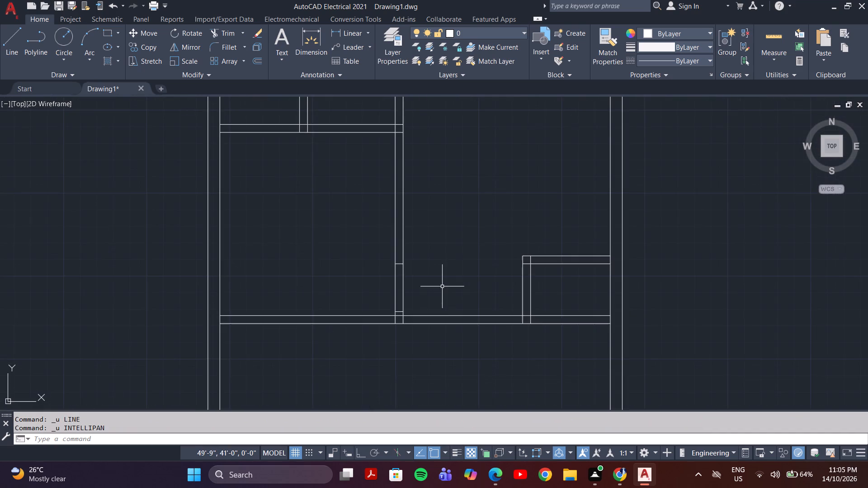
pyautogui.moveTo(476, 289); pyautogui.dragTo(394, 223, button='middle')
pyautogui.scroll(-2, 425, 284)
pyautogui.moveTo(485, 383); pyautogui.dragTo(447, 329, button='middle')
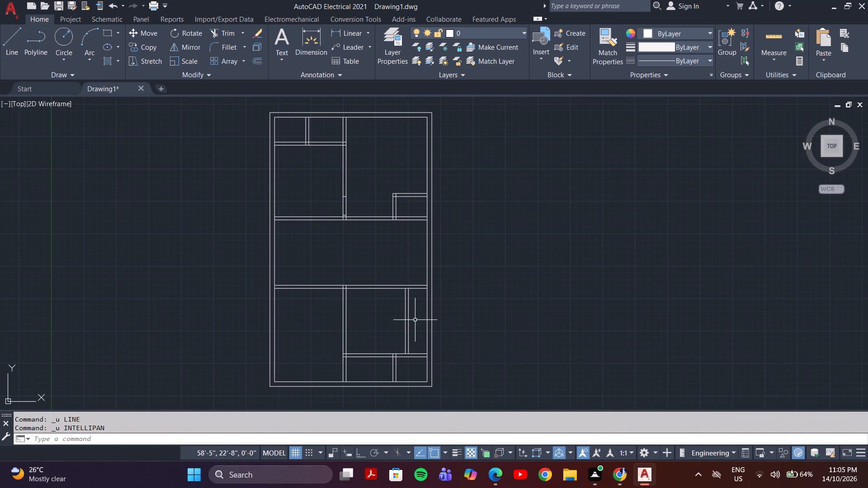
pyautogui.scroll(1, 407, 292)
pyautogui.click(412, 298)
pyautogui.click(381, 337)
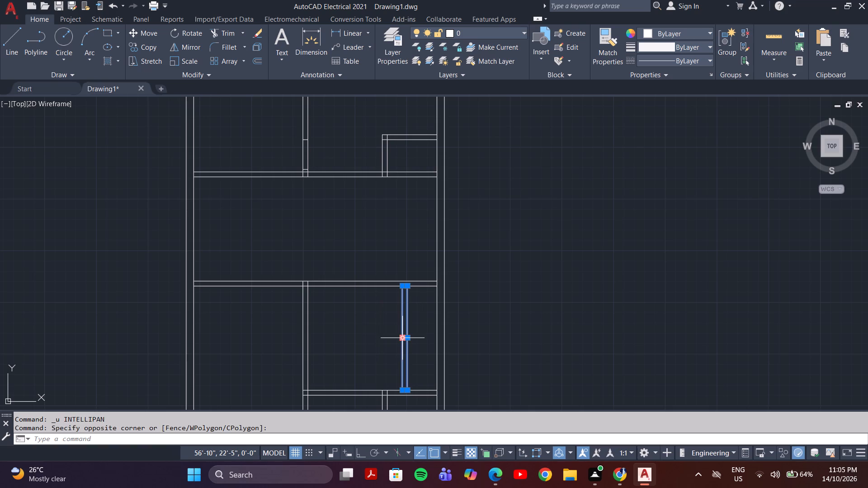
pyautogui.press('m')
pyautogui.press('Return')
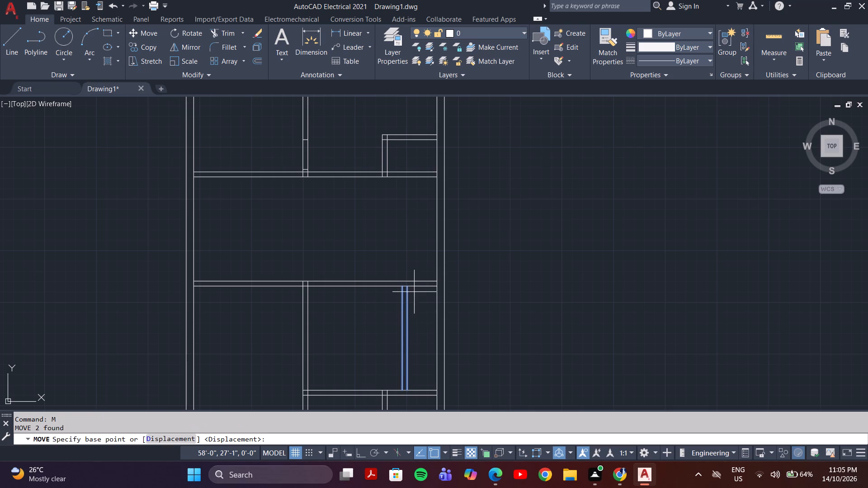
pyautogui.click(407, 286)
pyautogui.scroll(4, 401, 178)
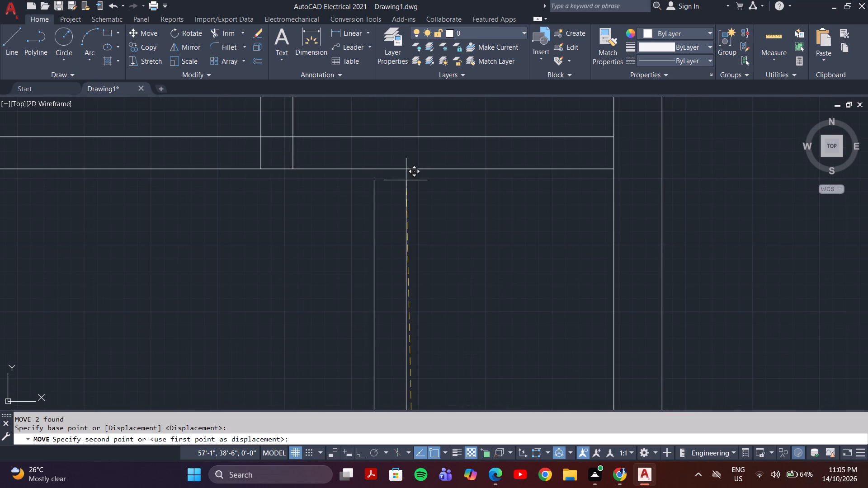
pyautogui.scroll(5, 406, 169)
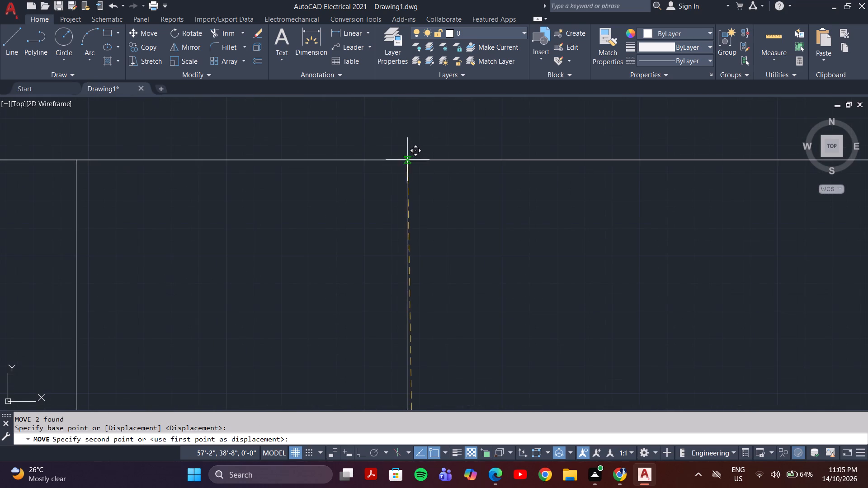
pyautogui.click(406, 160)
# Extend the lower ends of both moved vertical partition lines to the horizontal partition below the middle room.
pyautogui.scroll(-5, 406, 164)
pyautogui.moveTo(416, 253); pyautogui.dragTo(424, 176, button='middle')
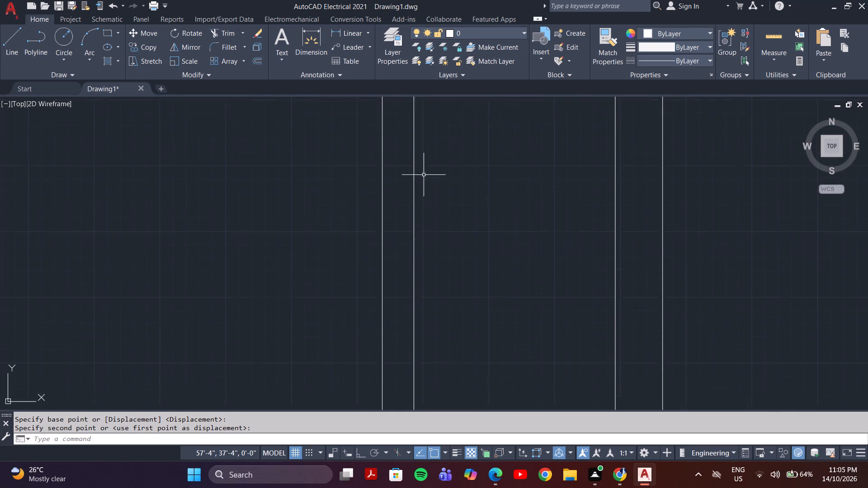
pyautogui.scroll(-3, 424, 175)
pyautogui.scroll(8, 420, 324)
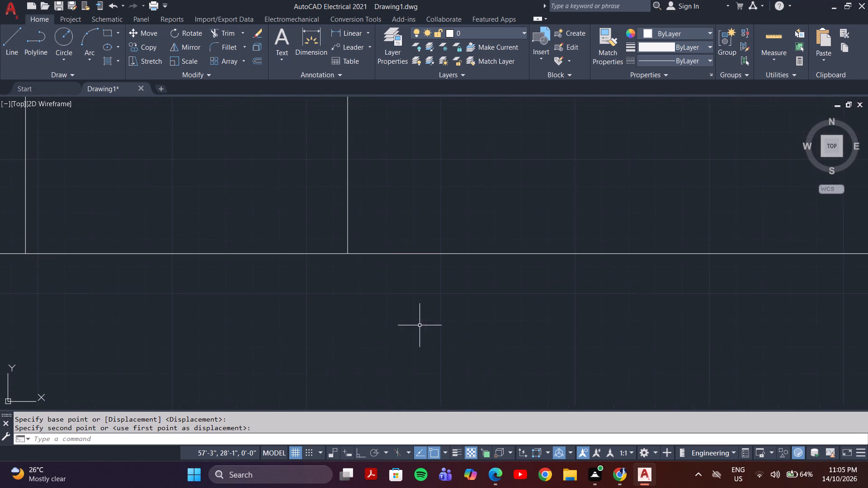
pyautogui.scroll(4, 360, 266)
pyautogui.scroll(5, 286, 174)
pyautogui.moveTo(229, 227); pyautogui.dragTo(329, 210, button='middle')
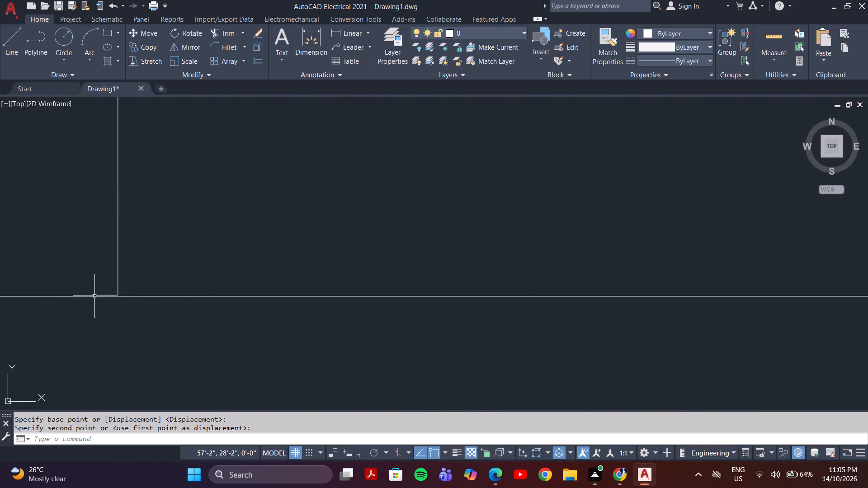
pyautogui.scroll(8, 127, 290)
pyautogui.scroll(4, 129, 231)
pyautogui.scroll(-10, 134, 224)
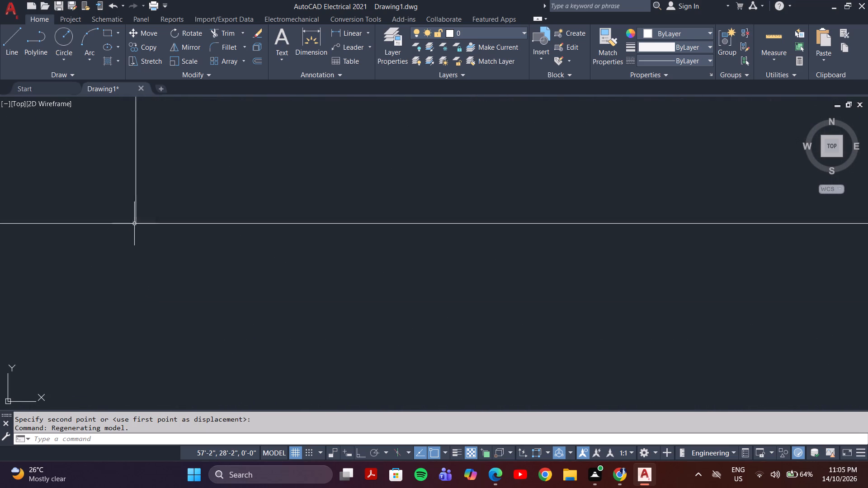
pyautogui.scroll(-1, 134, 224)
pyautogui.moveTo(136, 227); pyautogui.dragTo(297, 276, button='middle')
pyautogui.scroll(-1, 229, 260)
pyautogui.press('Escape')
pyautogui.scroll(-10, 297, 273)
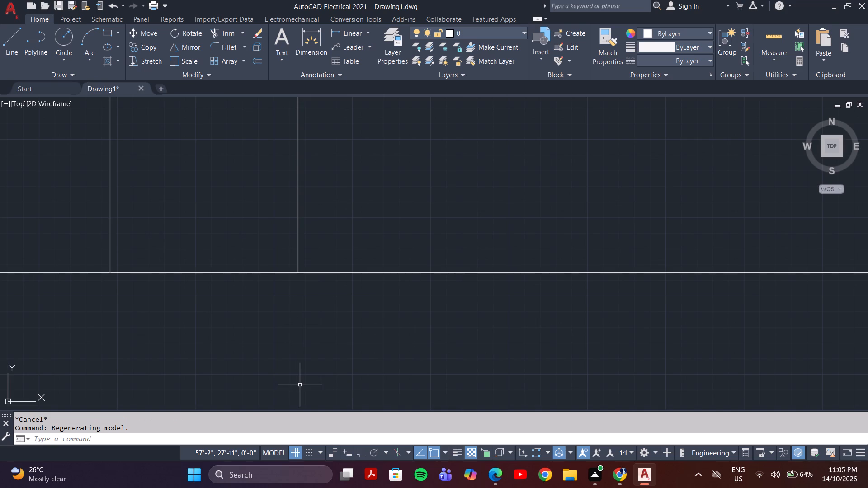
pyautogui.press('e')
pyautogui.press('x')
pyautogui.press('Return')
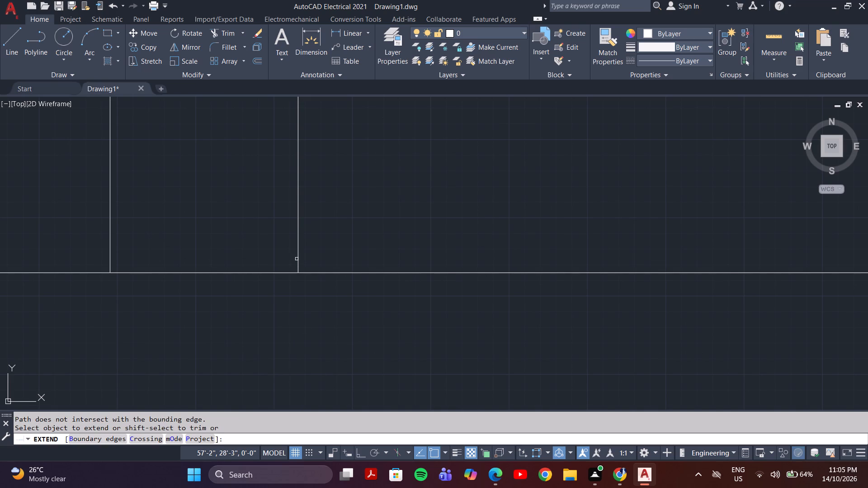
pyautogui.click(298, 260)
pyautogui.click(111, 259)
pyautogui.scroll(-6, 115, 259)
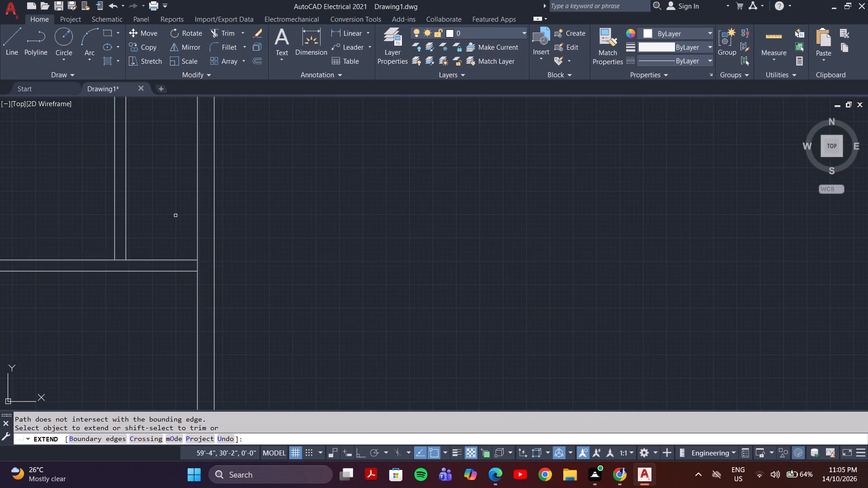
pyautogui.moveTo(175, 215); pyautogui.dragTo(168, 281, button='middle')
pyautogui.press('Escape')
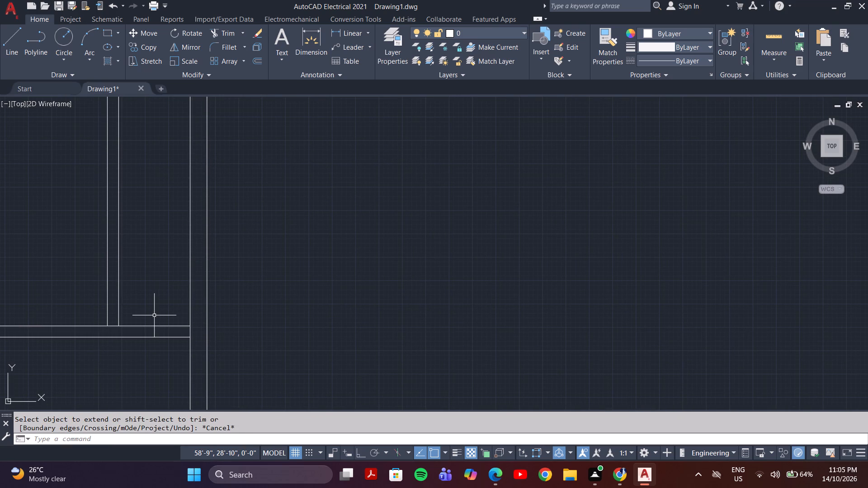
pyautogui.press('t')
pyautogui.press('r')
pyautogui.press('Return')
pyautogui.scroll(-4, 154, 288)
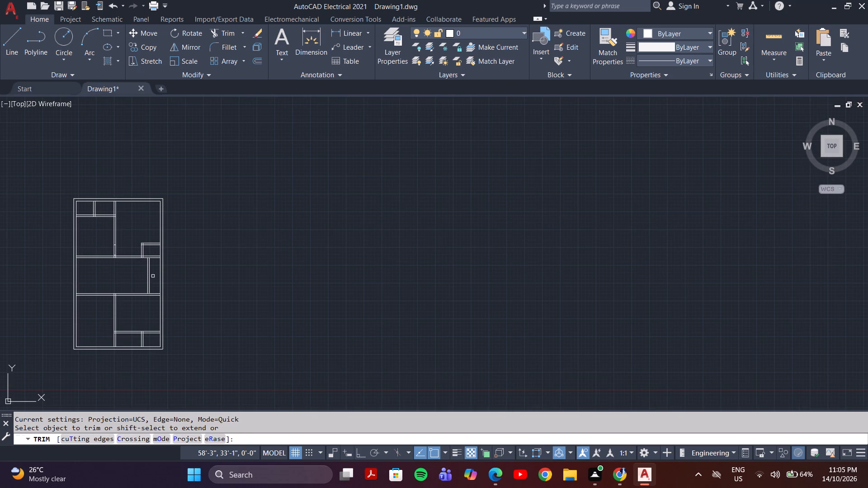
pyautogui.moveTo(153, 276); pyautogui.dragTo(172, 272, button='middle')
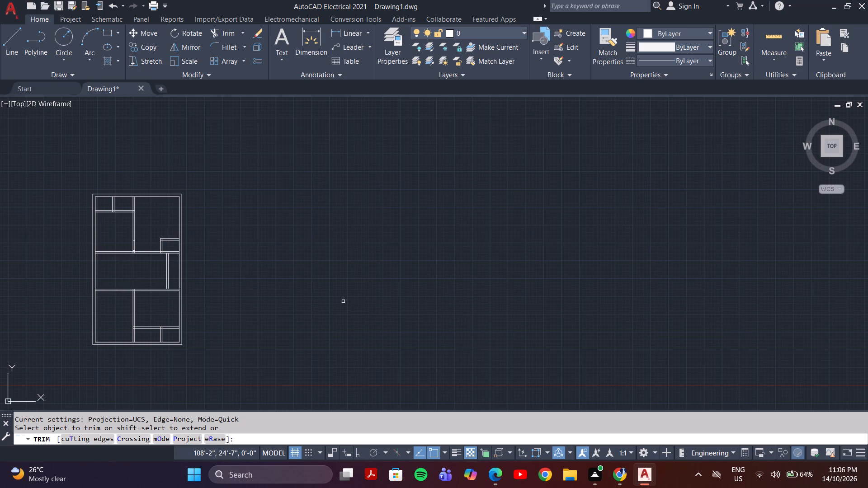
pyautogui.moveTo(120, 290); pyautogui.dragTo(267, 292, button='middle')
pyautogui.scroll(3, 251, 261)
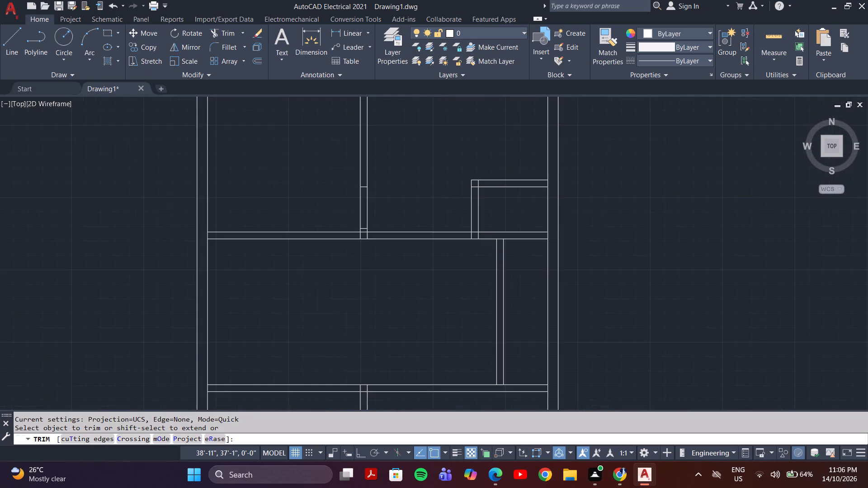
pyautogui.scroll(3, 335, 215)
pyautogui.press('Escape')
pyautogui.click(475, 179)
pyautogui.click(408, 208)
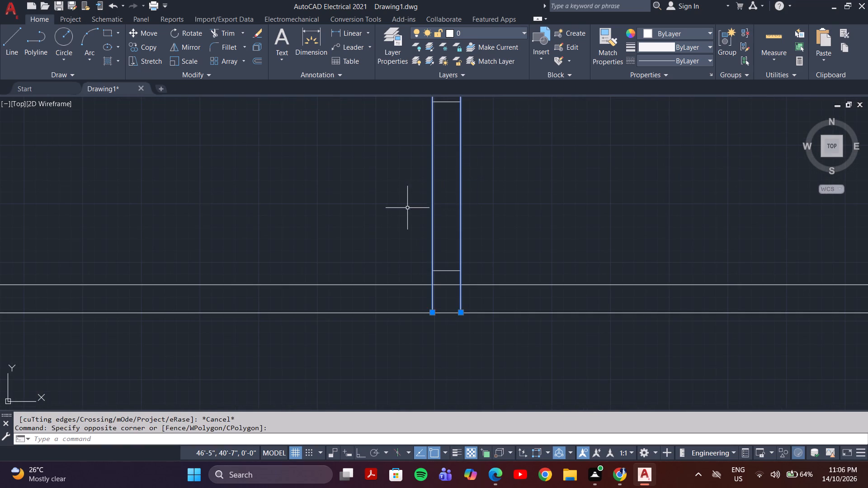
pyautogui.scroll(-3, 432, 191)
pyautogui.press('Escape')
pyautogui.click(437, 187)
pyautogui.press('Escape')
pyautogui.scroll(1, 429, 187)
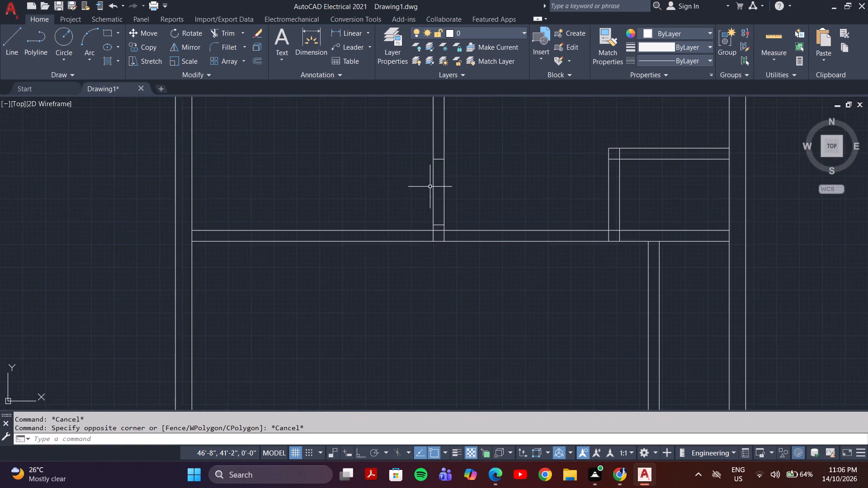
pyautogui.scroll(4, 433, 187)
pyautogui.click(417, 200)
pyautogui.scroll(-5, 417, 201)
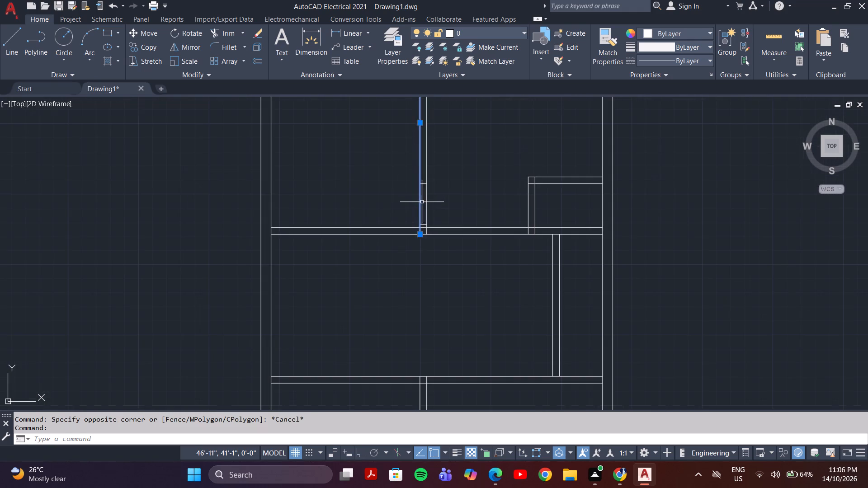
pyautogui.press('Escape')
# Draw two vertical lines along both faces of the central partition between the short cross lines of its 3' opening.
pyautogui.press('l')
pyautogui.press('Return')
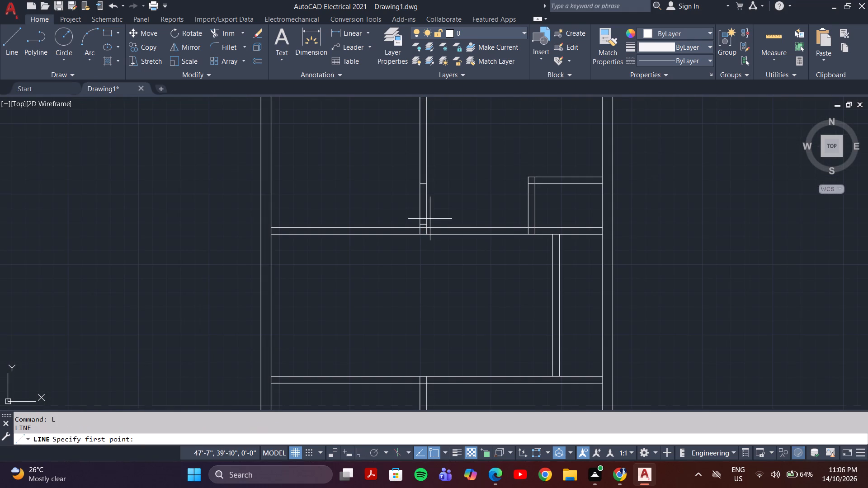
pyautogui.scroll(3, 430, 217)
pyautogui.click(404, 249)
pyautogui.moveTo(401, 184); pyautogui.dragTo(354, 341, button='middle')
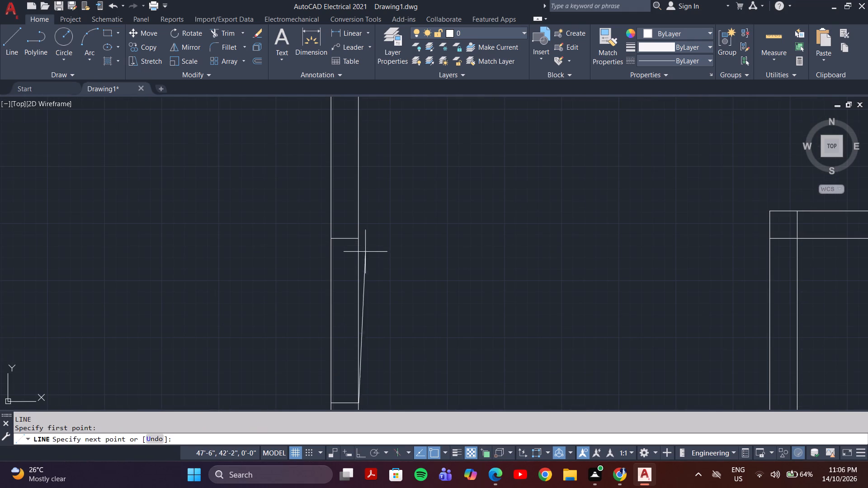
pyautogui.click(359, 237)
pyautogui.press('Return')
pyautogui.press('space')
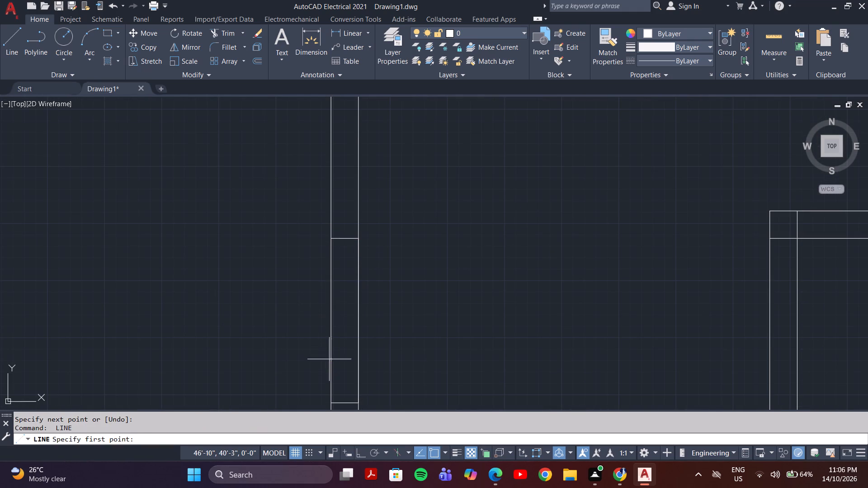
pyautogui.click(333, 400)
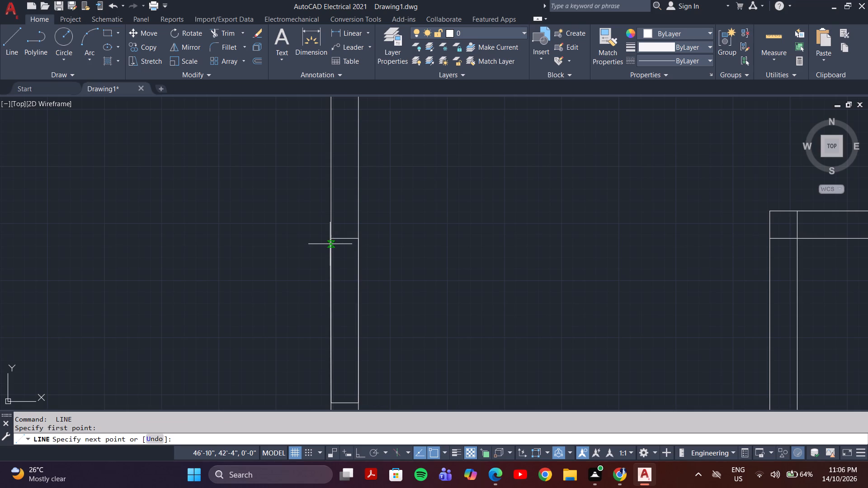
pyautogui.click(332, 239)
pyautogui.press('Return')
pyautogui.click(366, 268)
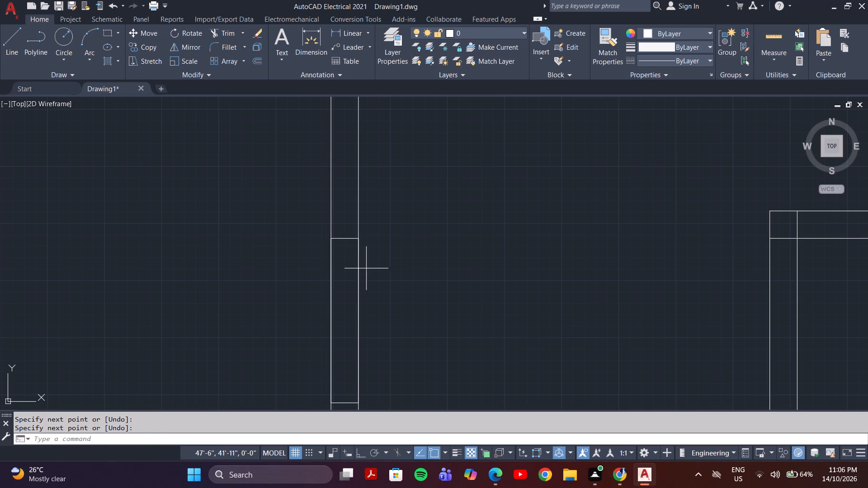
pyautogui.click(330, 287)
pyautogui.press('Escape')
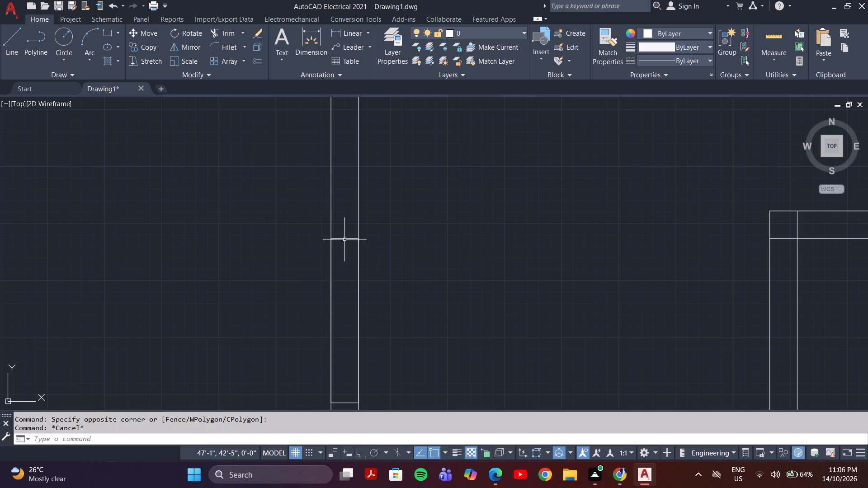
# Copy the opening's four-line rectangle by its upper-right corner onto the middle room's lower partition, just left of the lower central partition.
pyautogui.moveTo(344, 239); pyautogui.dragTo(341, 245)
pyautogui.click(330, 279)
pyautogui.click(358, 283)
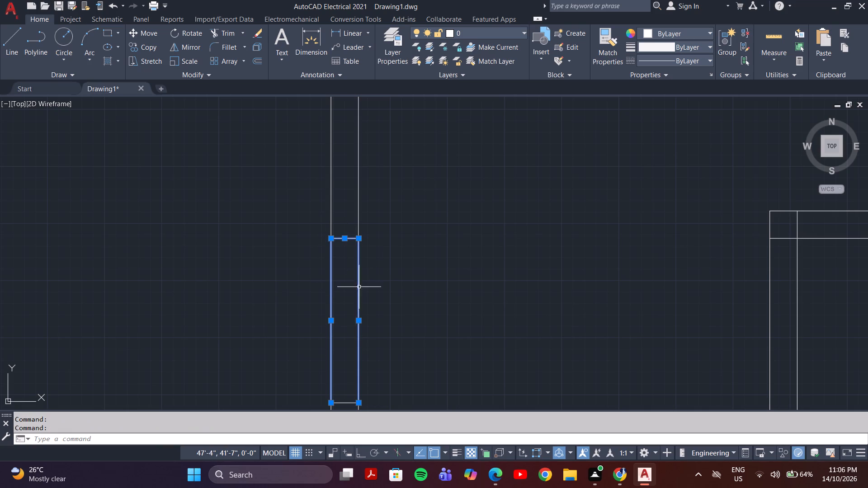
pyautogui.click(340, 405)
pyautogui.scroll(2, 345, 396)
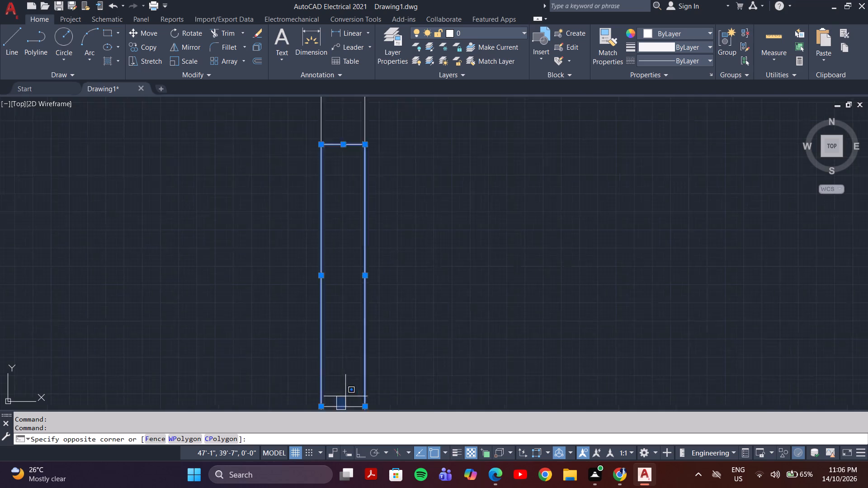
pyautogui.scroll(2, 345, 396)
pyautogui.scroll(-4, 344, 383)
pyautogui.moveTo(343, 375); pyautogui.dragTo(343, 350, button='middle')
pyautogui.click(343, 350)
pyautogui.click(346, 368)
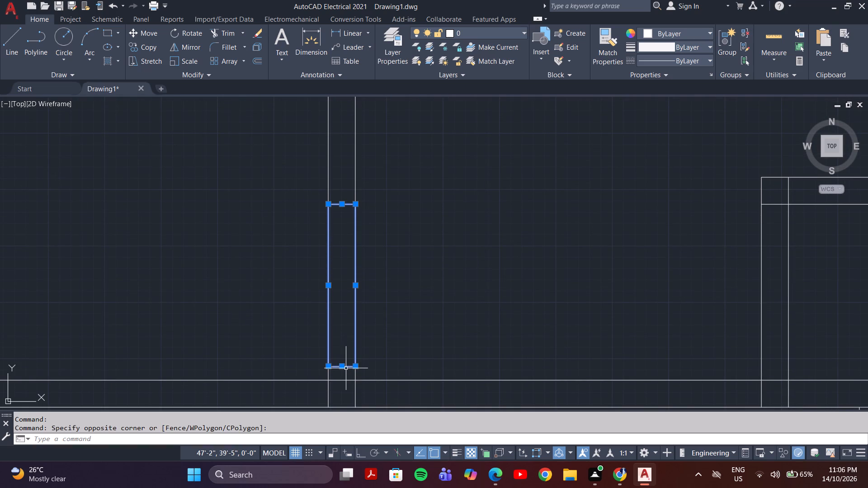
pyautogui.write('co')
pyautogui.press('Return')
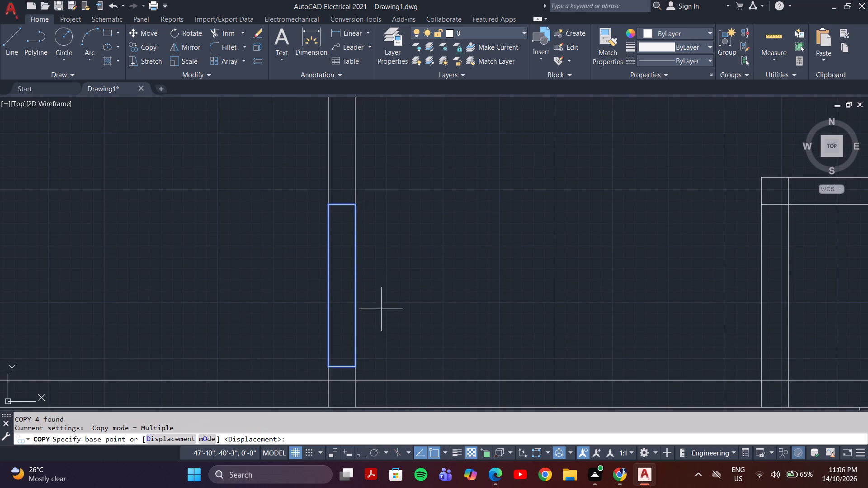
pyautogui.click(356, 207)
pyautogui.scroll(-2, 322, 302)
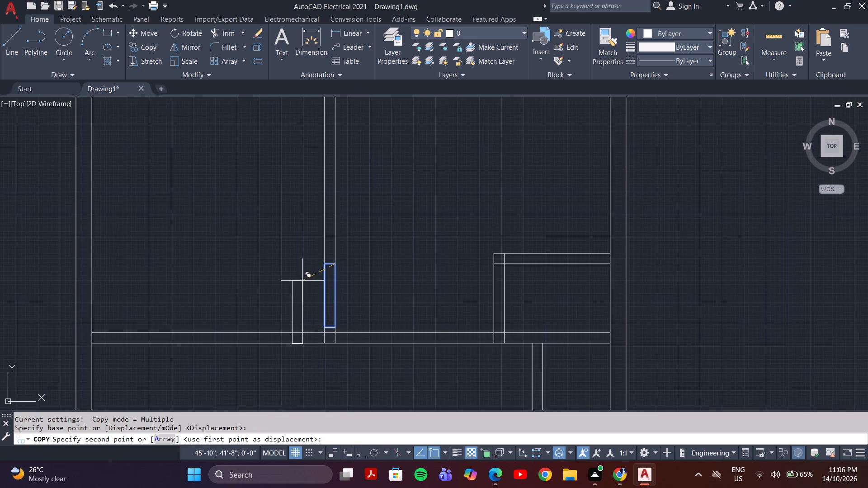
pyautogui.moveTo(300, 281); pyautogui.dragTo(352, 214, button='middle')
pyautogui.scroll(-1, 338, 292)
pyautogui.moveTo(338, 291); pyautogui.dragTo(373, 109, button='middle')
pyautogui.scroll(1, 373, 109)
pyautogui.scroll(-2, 364, 188)
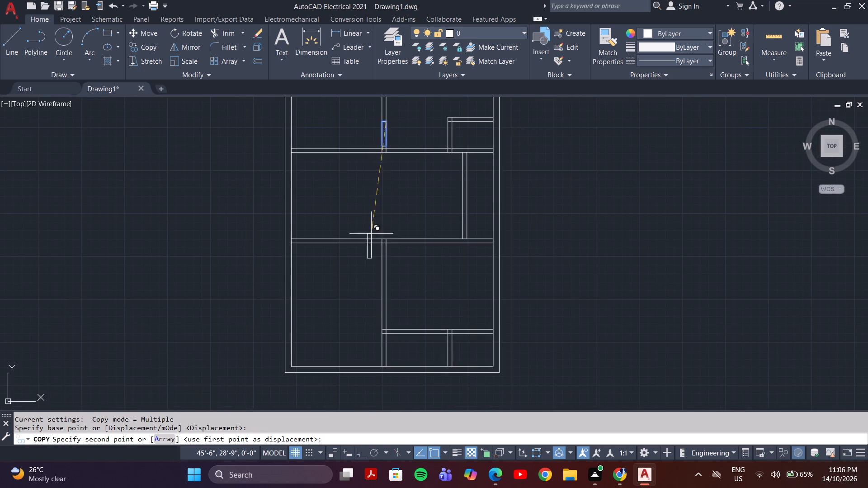
pyautogui.scroll(4, 371, 237)
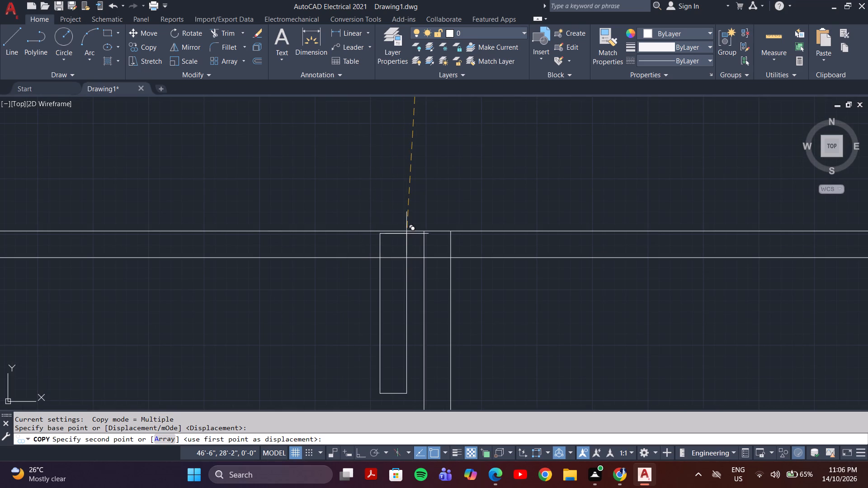
pyautogui.scroll(4, 410, 233)
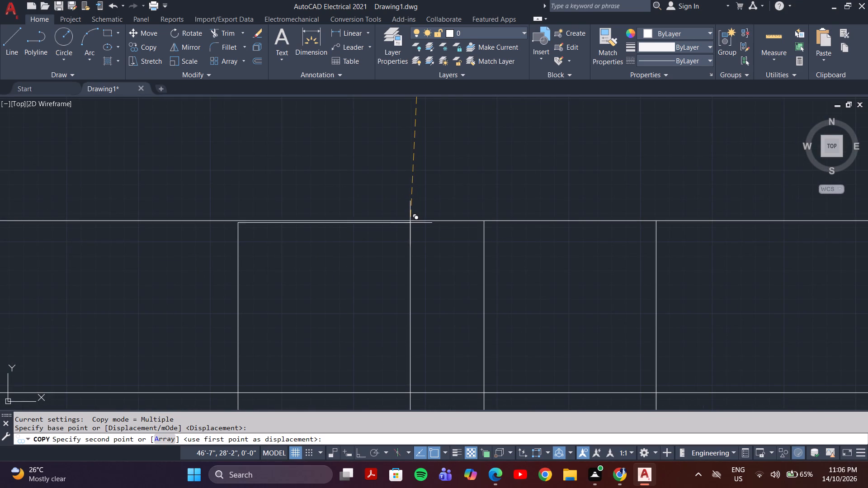
pyautogui.click(409, 221)
pyautogui.press('Escape')
pyautogui.scroll(-4, 409, 221)
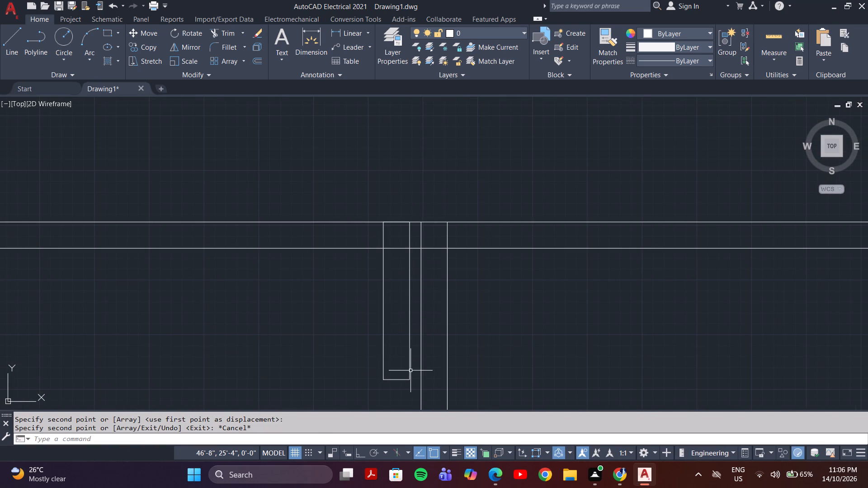
# Rotate the copied four-line opening rectangle 90° counterclockwise about its lower-left corner with Ortho on, so it lies horizontally.
pyautogui.click(410, 371)
pyautogui.click(410, 353)
pyautogui.click(405, 350)
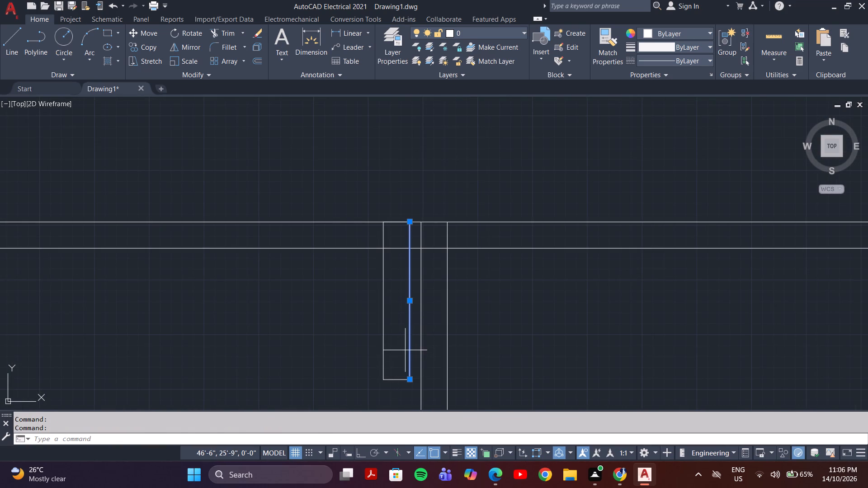
pyautogui.click(377, 389)
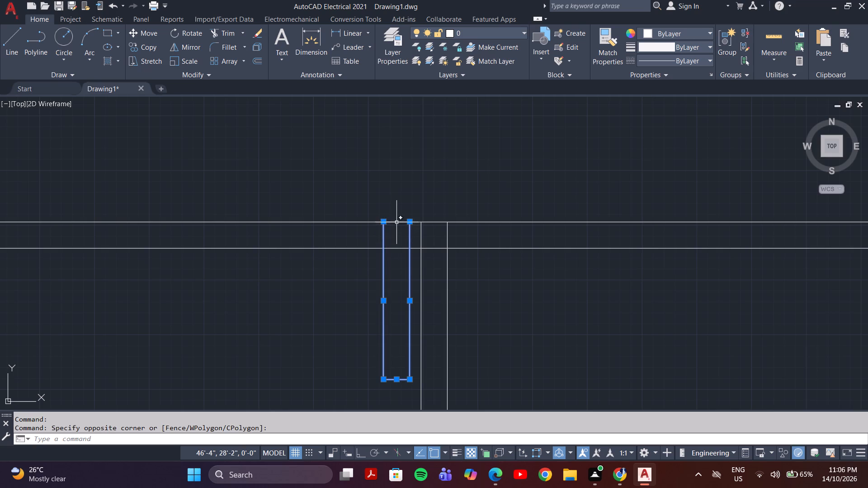
pyautogui.click(396, 221)
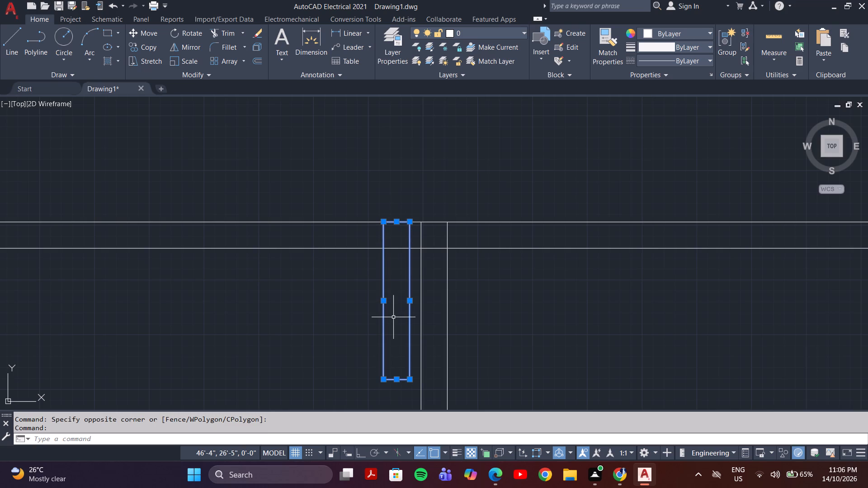
pyautogui.press('r')
pyautogui.press('o')
pyautogui.press('Return')
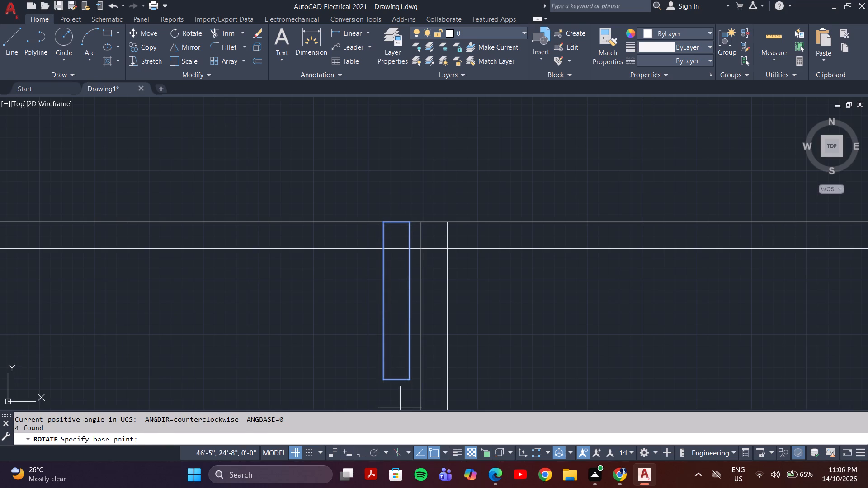
pyautogui.click(382, 380)
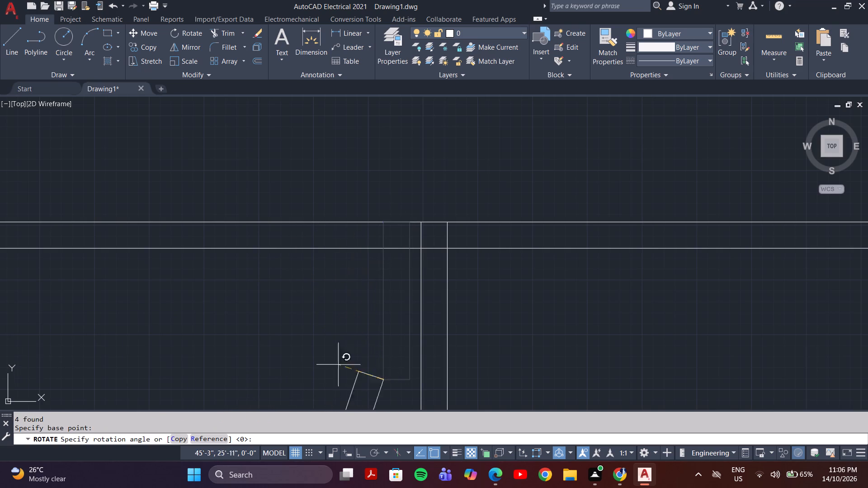
pyautogui.press('F8')
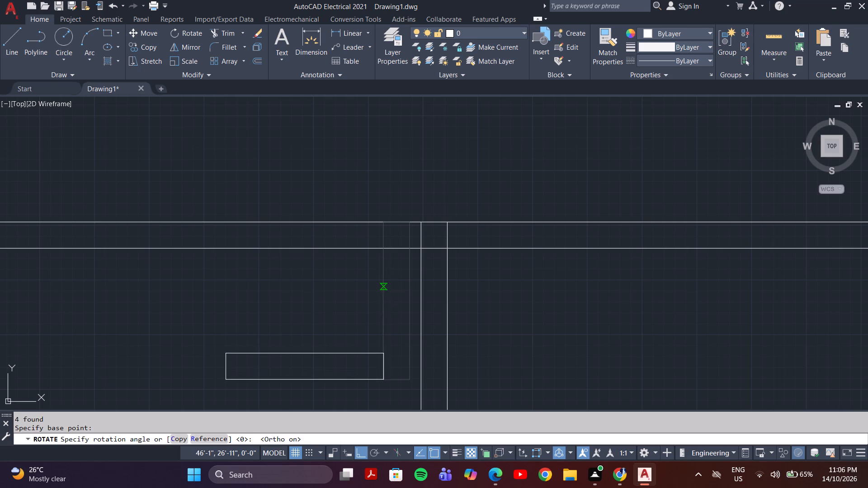
pyautogui.click(383, 287)
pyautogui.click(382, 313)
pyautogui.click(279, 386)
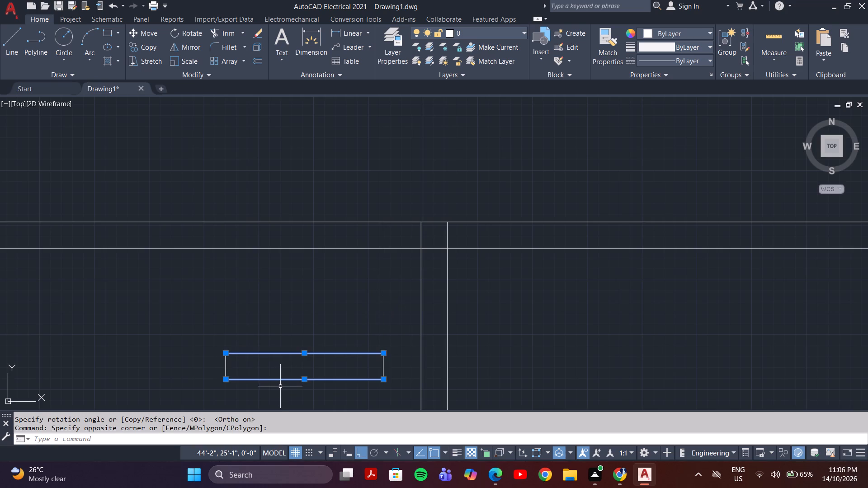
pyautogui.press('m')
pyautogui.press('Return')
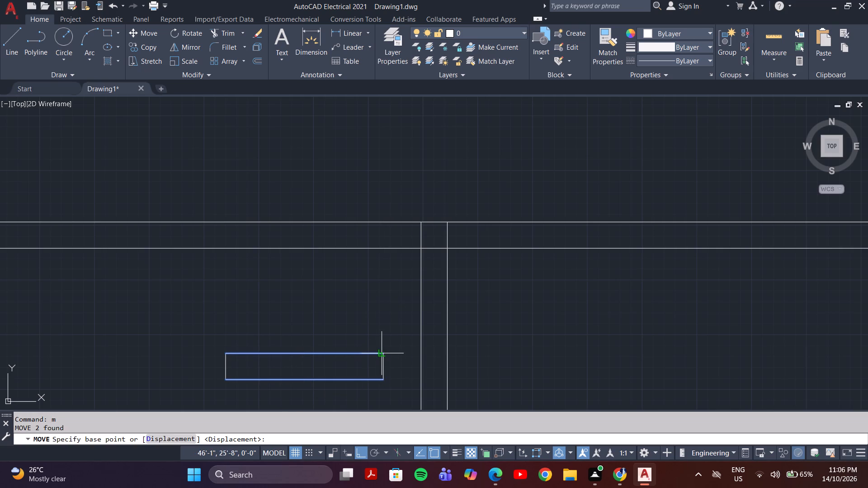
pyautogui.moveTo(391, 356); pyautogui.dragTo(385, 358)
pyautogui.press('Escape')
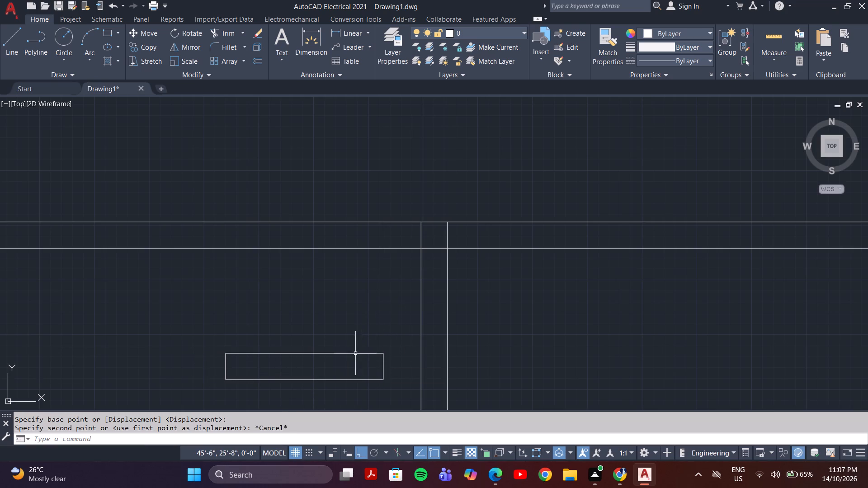
# Move the horizontal opening rectangle straight up by its upper-right corner onto the middle room's lower partition.
pyautogui.click(391, 340)
pyautogui.click(179, 391)
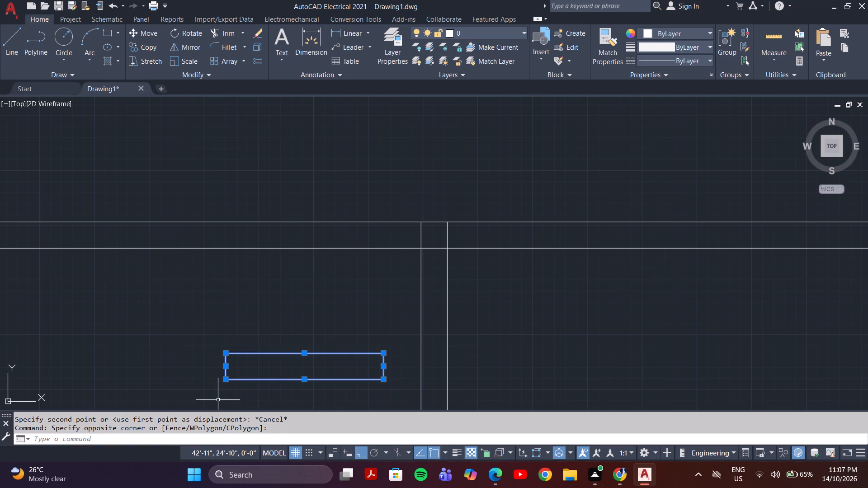
pyautogui.press('m')
pyautogui.press('Return')
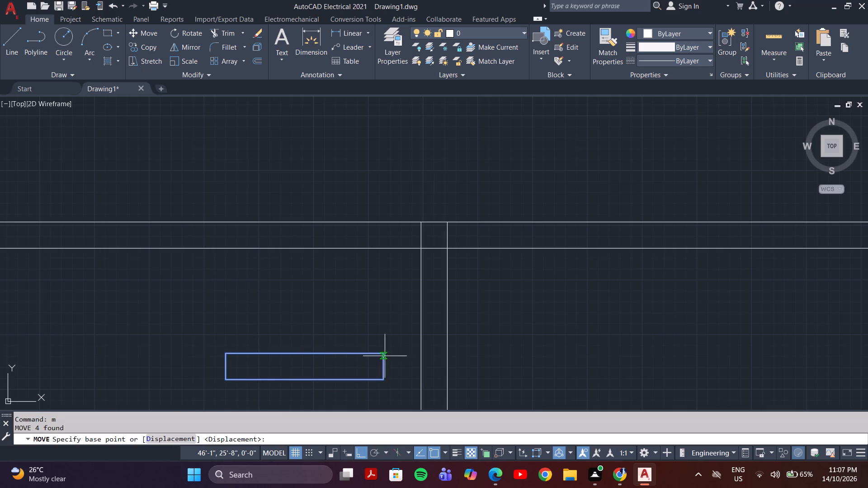
pyautogui.click(380, 356)
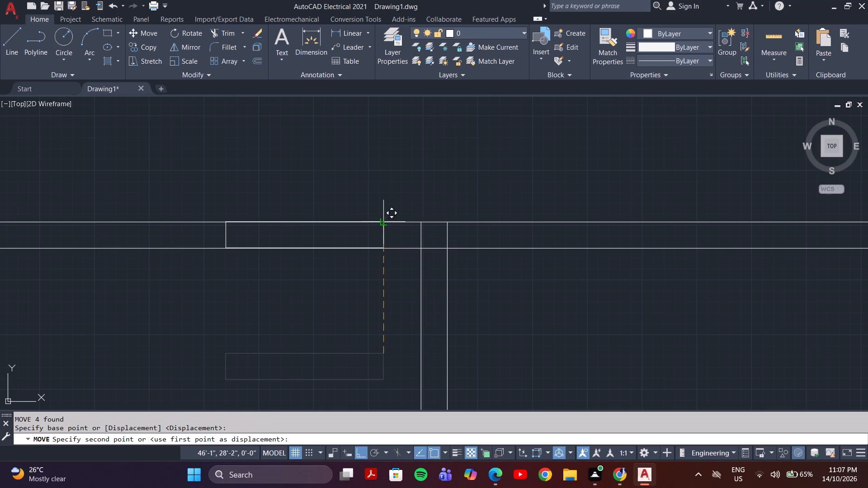
pyautogui.scroll(3, 385, 221)
pyautogui.click(373, 223)
pyautogui.scroll(-4, 374, 224)
pyautogui.press('Escape')
# Copy the horizontal opening rectangle along the same partition to just right of the lower central partition.
pyautogui.scroll(-1, 450, 258)
pyautogui.moveTo(450, 258); pyautogui.dragTo(396, 274, button='middle')
pyautogui.scroll(-2, 395, 274)
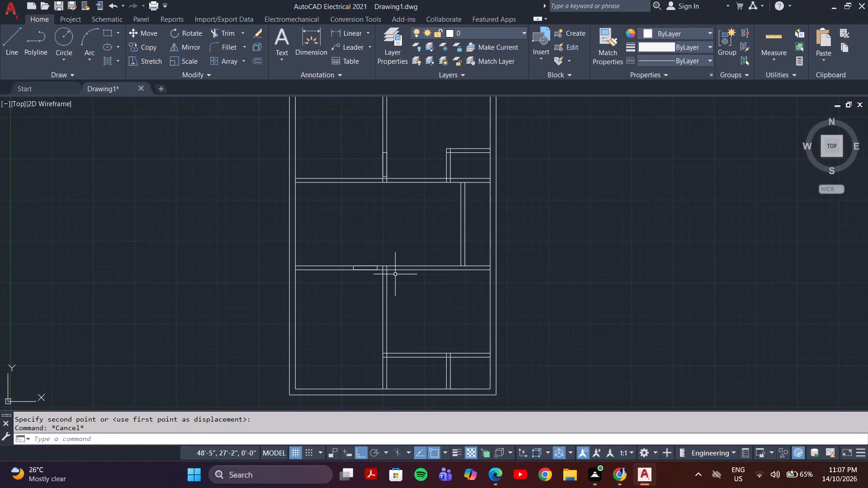
pyautogui.scroll(2, 355, 284)
pyautogui.scroll(4, 412, 231)
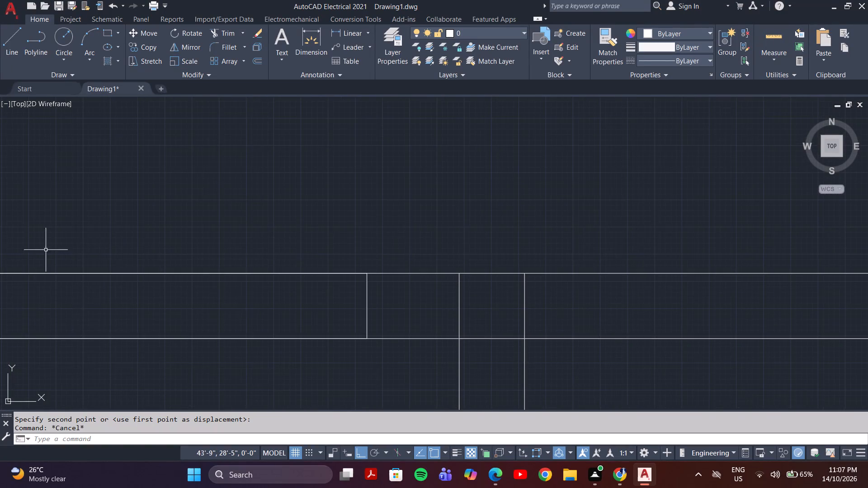
pyautogui.scroll(-3, 47, 252)
pyautogui.moveTo(55, 252); pyautogui.dragTo(227, 235, button='middle')
pyautogui.moveTo(186, 236); pyautogui.dragTo(199, 244)
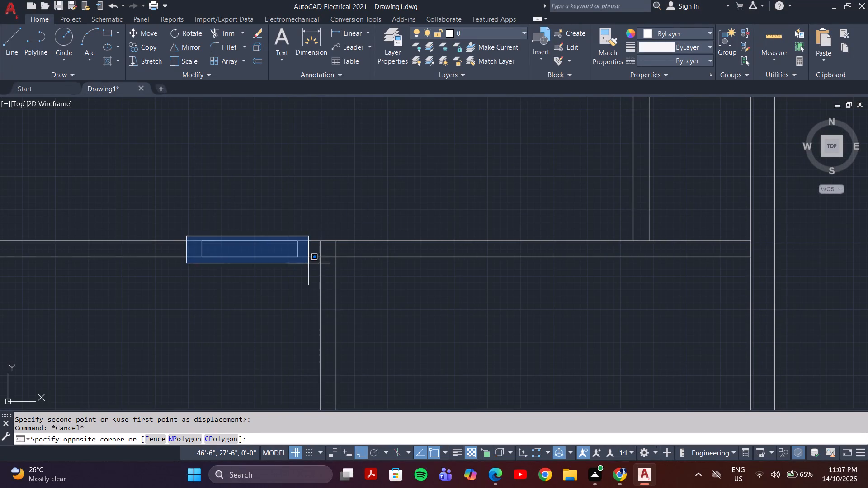
pyautogui.click(307, 263)
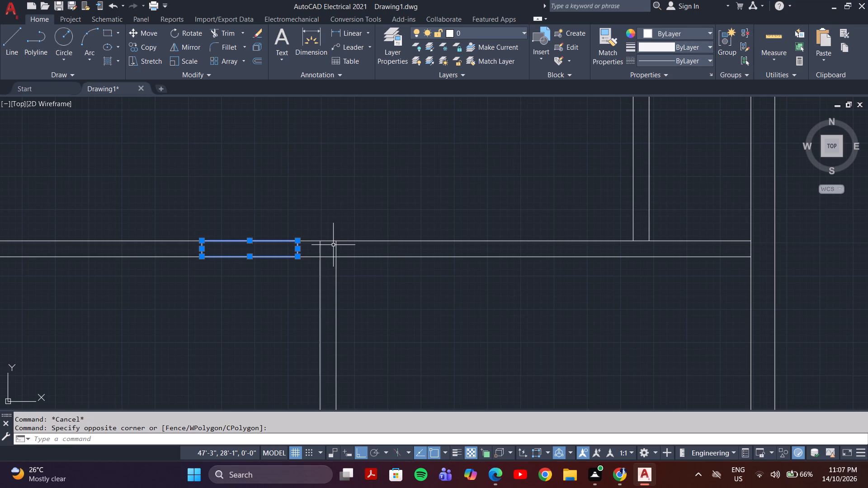
pyautogui.write('co')
pyautogui.press('Return')
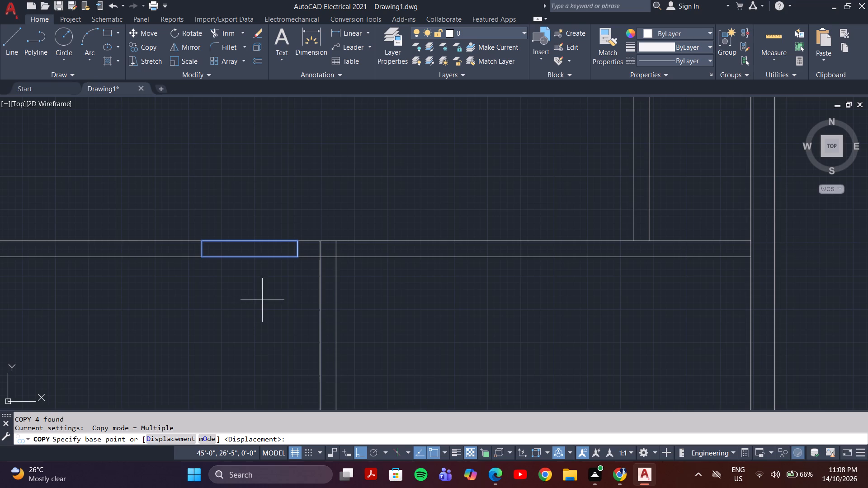
pyautogui.click(295, 257)
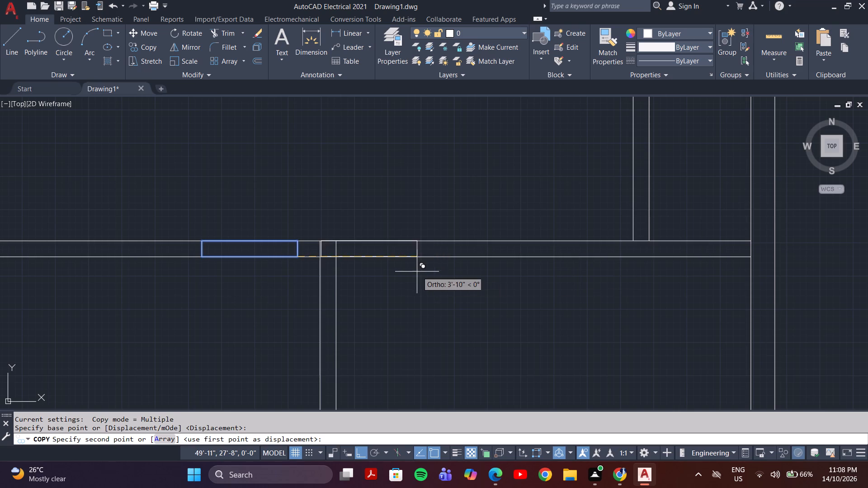
pyautogui.scroll(4, 413, 261)
pyautogui.scroll(-4, 462, 238)
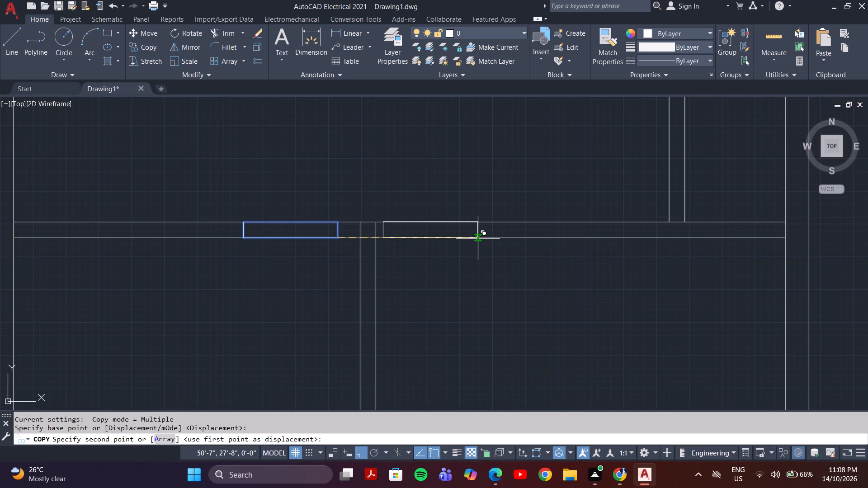
pyautogui.click(482, 241)
pyautogui.press('Escape')
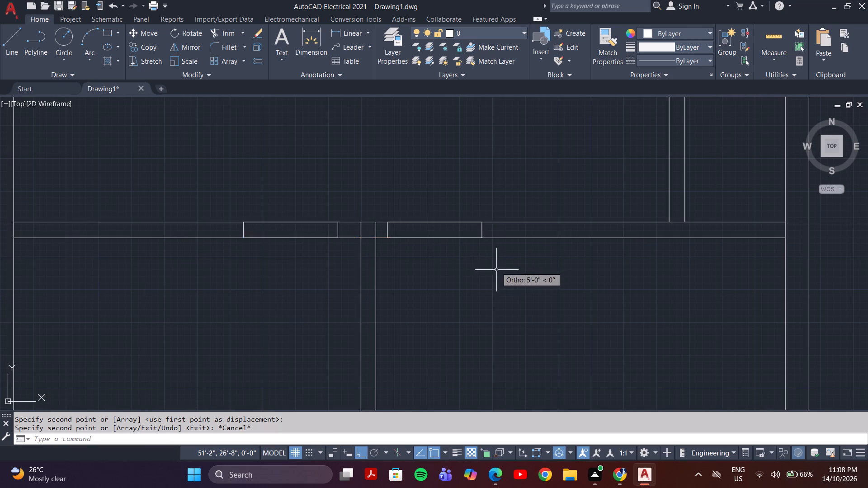
# Copy the upper central partition's four-line opening by its lower-right corner straight down the lower central partition, ending just above the bottom rooms' horizontal partition.
pyautogui.scroll(-1, 496, 275)
pyautogui.moveTo(490, 281); pyautogui.dragTo(500, 250, button='middle')
pyautogui.moveTo(493, 293); pyautogui.dragTo(492, 289, button='middle')
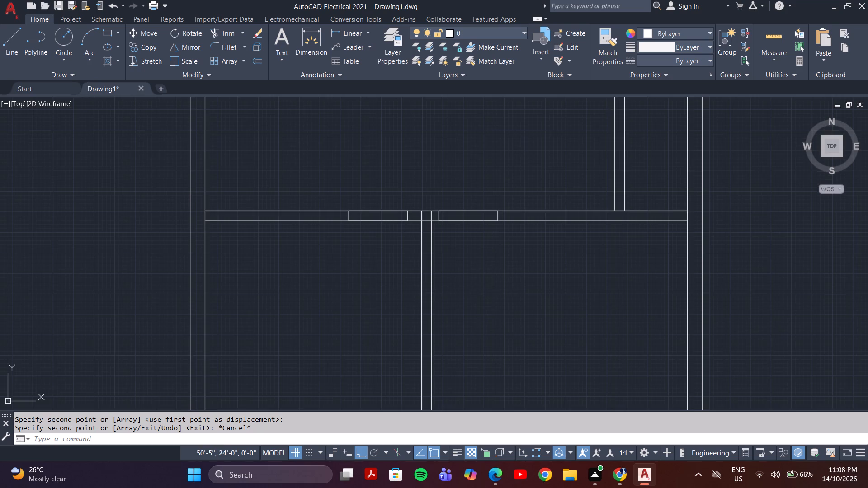
pyautogui.moveTo(492, 289); pyautogui.dragTo(475, 267, button='middle')
pyautogui.moveTo(485, 312); pyautogui.dragTo(487, 278, button='middle')
pyautogui.scroll(-2, 459, 302)
pyautogui.scroll(2, 445, 140)
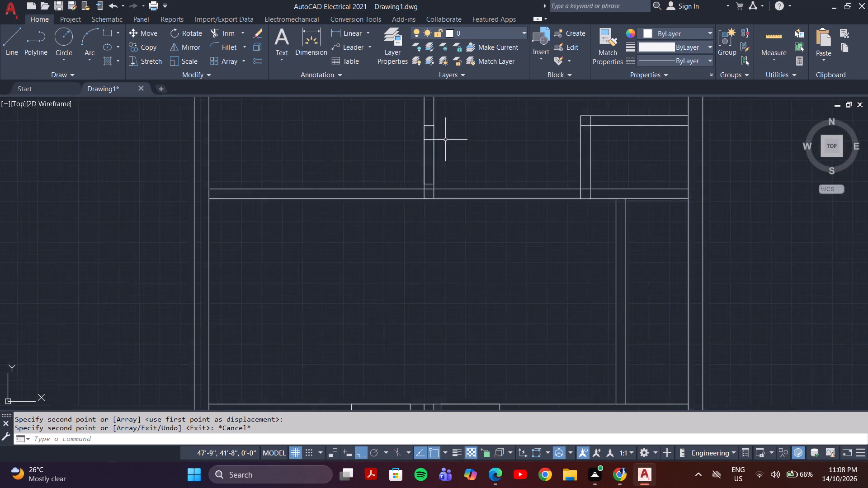
pyautogui.scroll(2, 445, 140)
pyautogui.scroll(1, 377, 130)
pyautogui.moveTo(377, 130); pyautogui.dragTo(383, 178, button='middle')
pyautogui.click(388, 130)
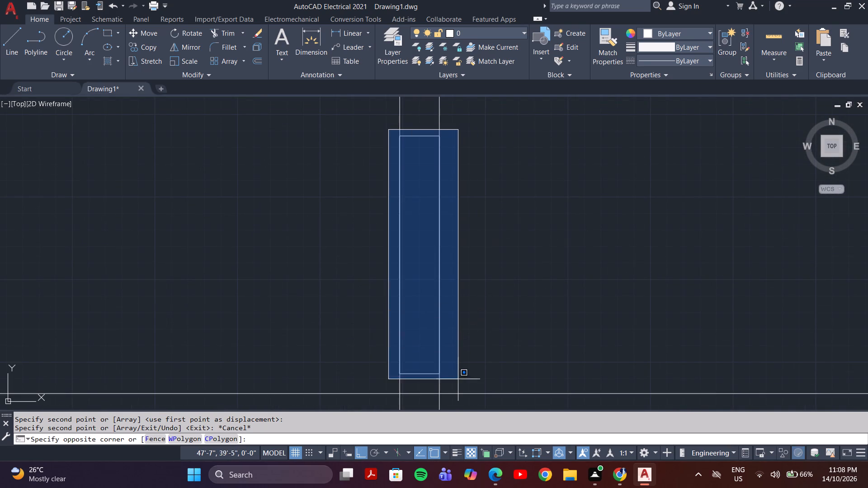
pyautogui.click(458, 380)
pyautogui.press('m')
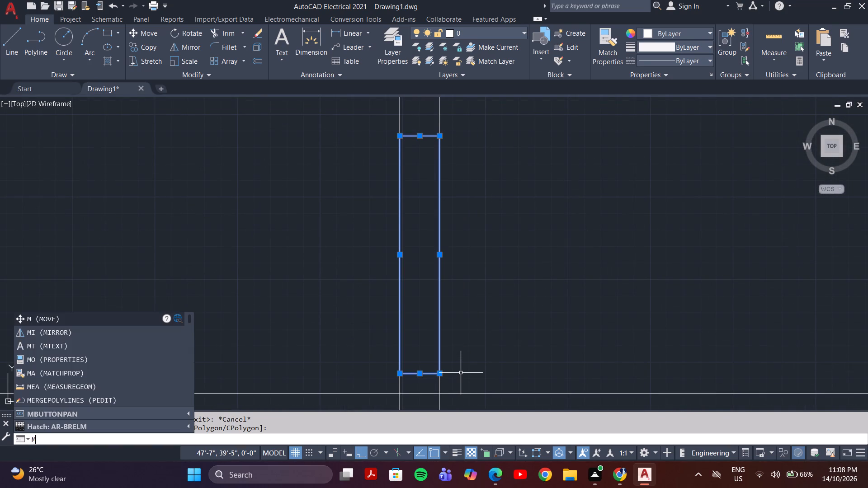
pyautogui.press('BackSpace')
pyautogui.press('c')
pyautogui.press('o')
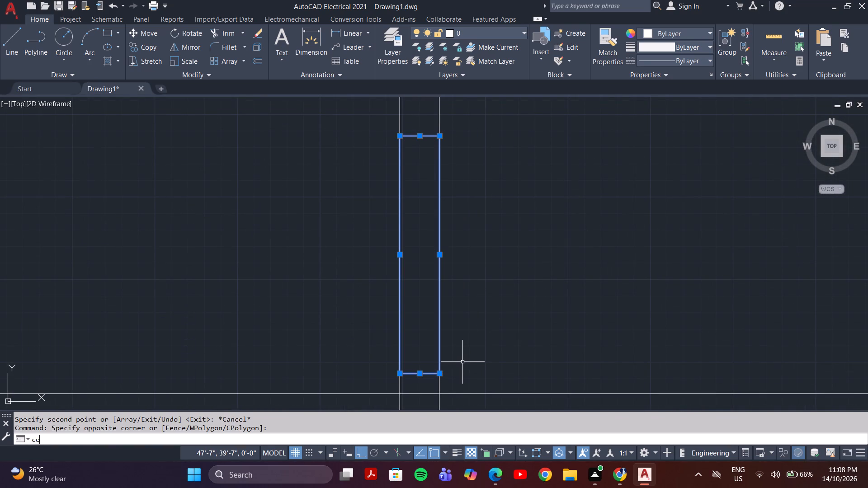
pyautogui.press('Return')
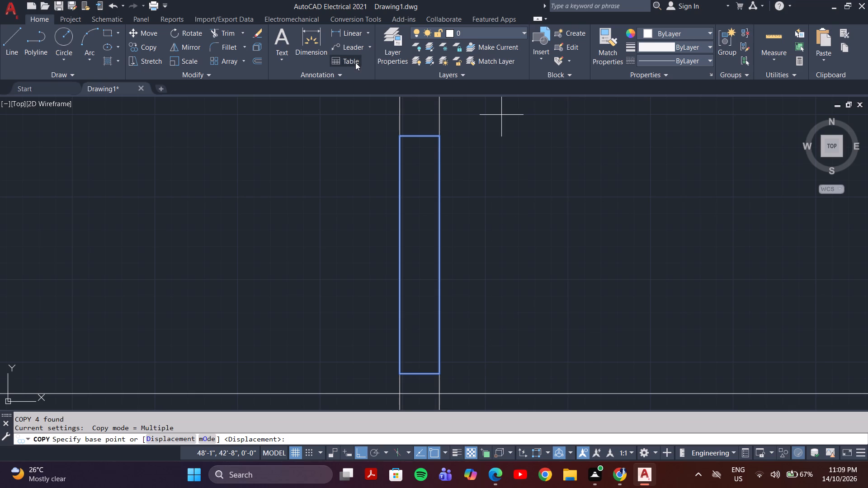
pyautogui.moveTo(354, 80); pyautogui.dragTo(347, 70, button='middle')
pyautogui.moveTo(404, 266); pyautogui.dragTo(402, 261, button='middle')
pyautogui.scroll(-2, 400, 259)
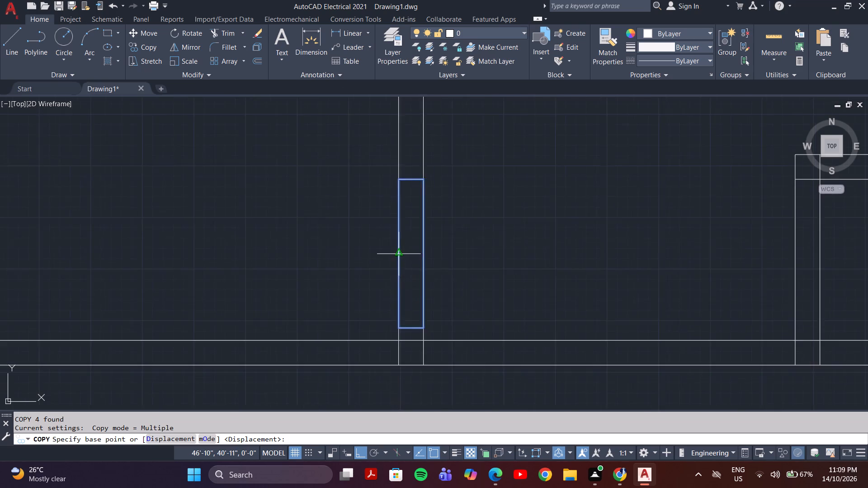
pyautogui.scroll(-2, 398, 253)
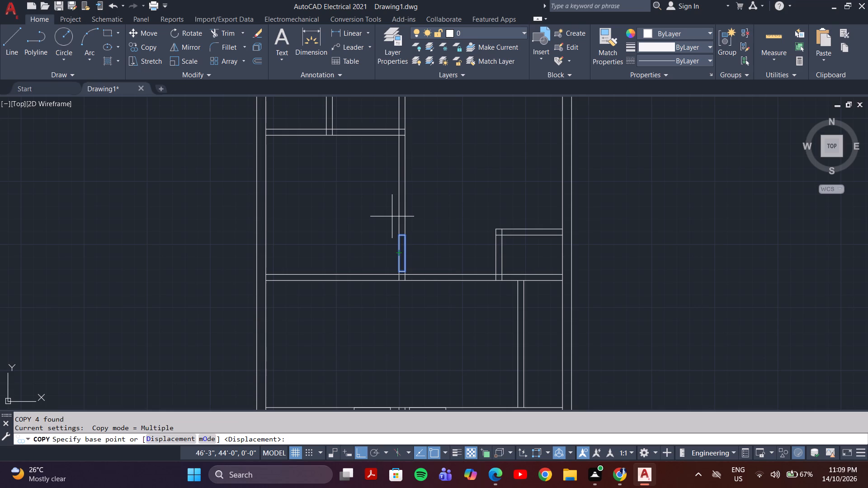
pyautogui.moveTo(389, 216); pyautogui.dragTo(385, 198, button='middle')
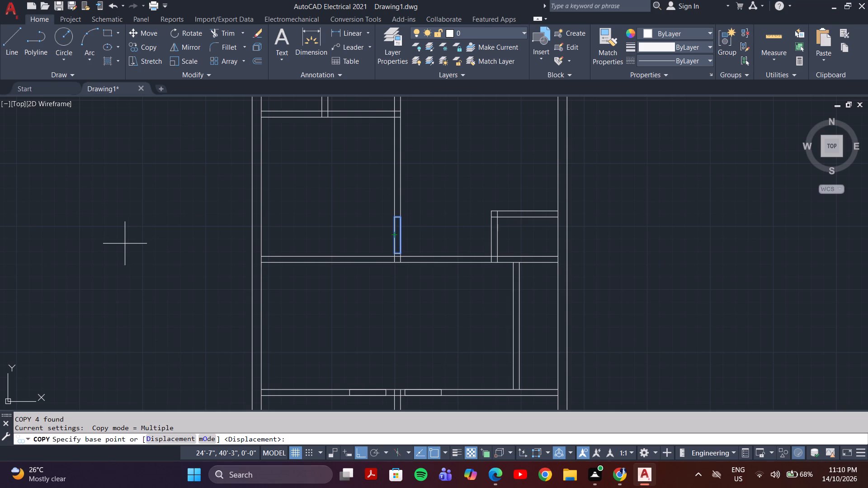
pyautogui.moveTo(313, 281); pyautogui.dragTo(66, 242, button='middle')
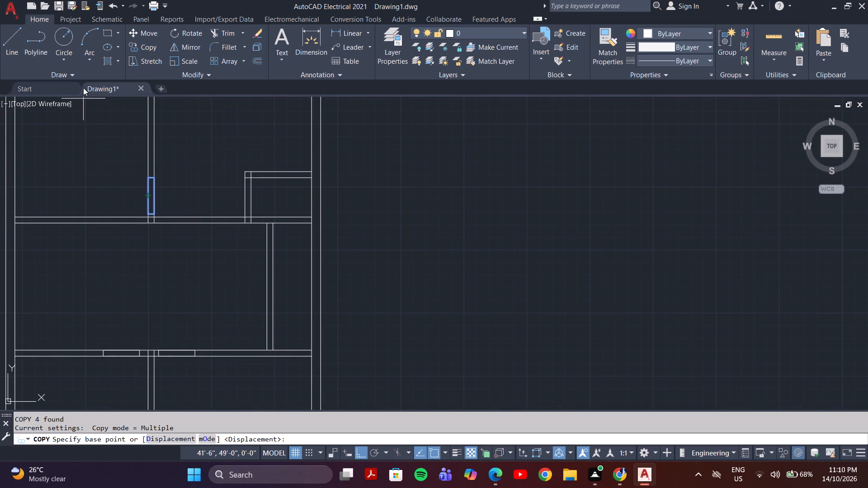
pyautogui.scroll(3, 156, 212)
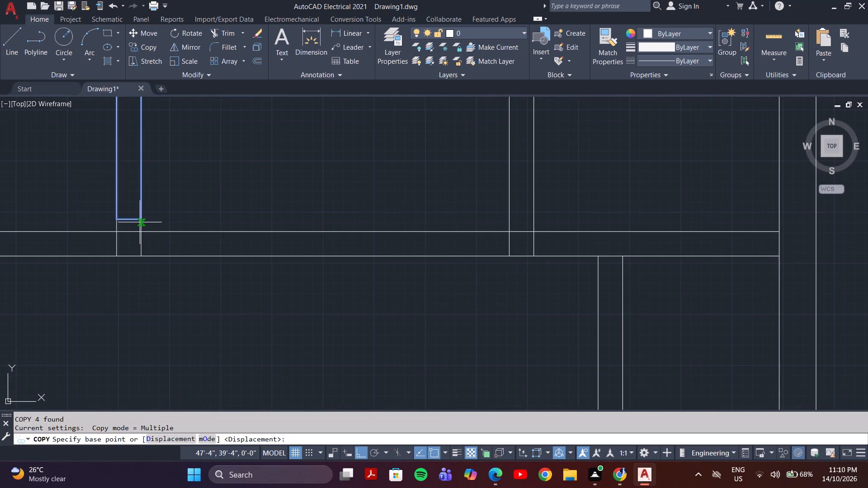
pyautogui.click(141, 216)
pyautogui.scroll(-4, 166, 259)
pyautogui.scroll(2, 184, 363)
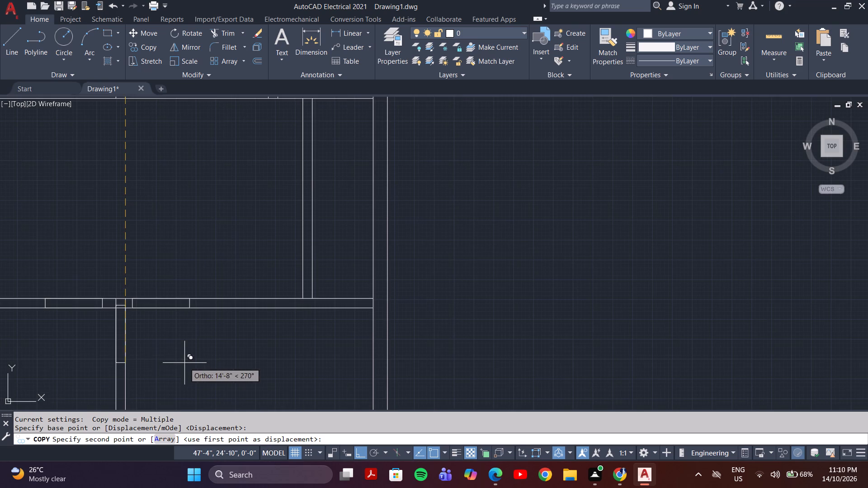
pyautogui.moveTo(146, 370); pyautogui.dragTo(145, 297, button='middle')
pyautogui.moveTo(142, 363); pyautogui.dragTo(156, 147, button='middle')
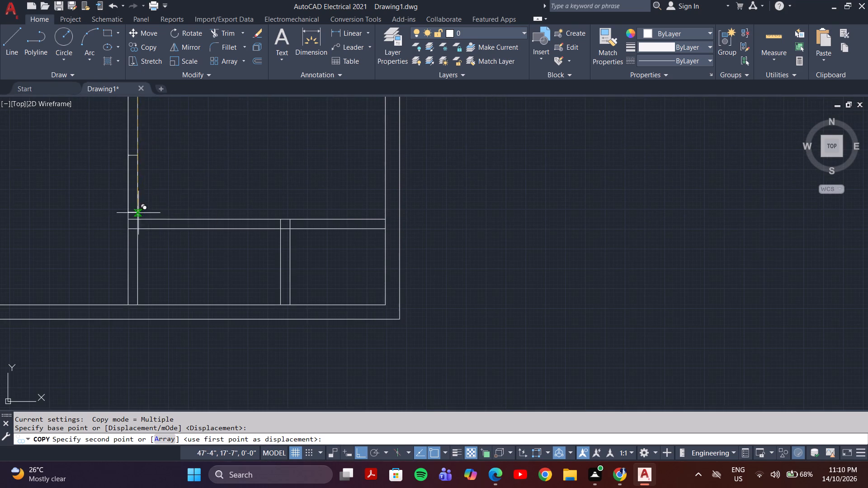
pyautogui.scroll(2, 133, 218)
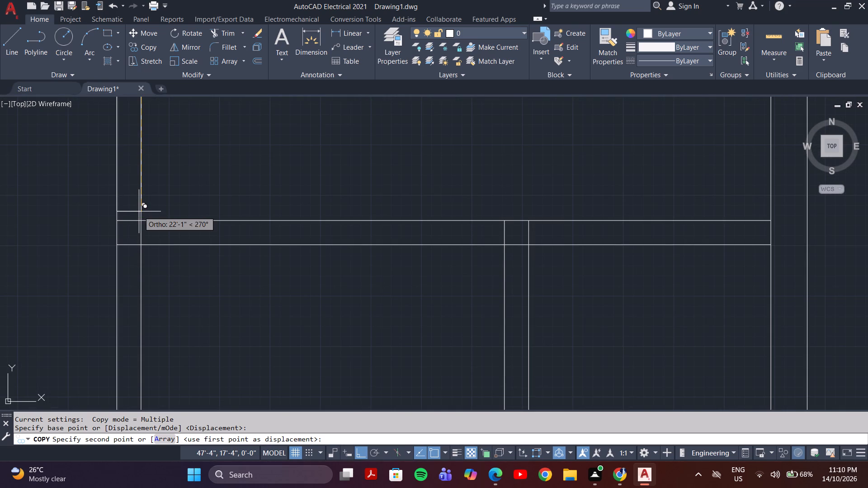
pyautogui.scroll(-4, 139, 188)
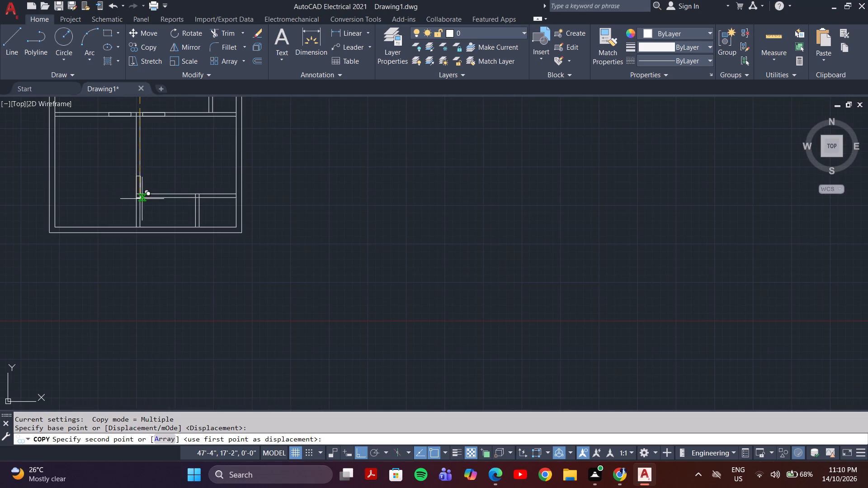
pyautogui.scroll(6, 142, 189)
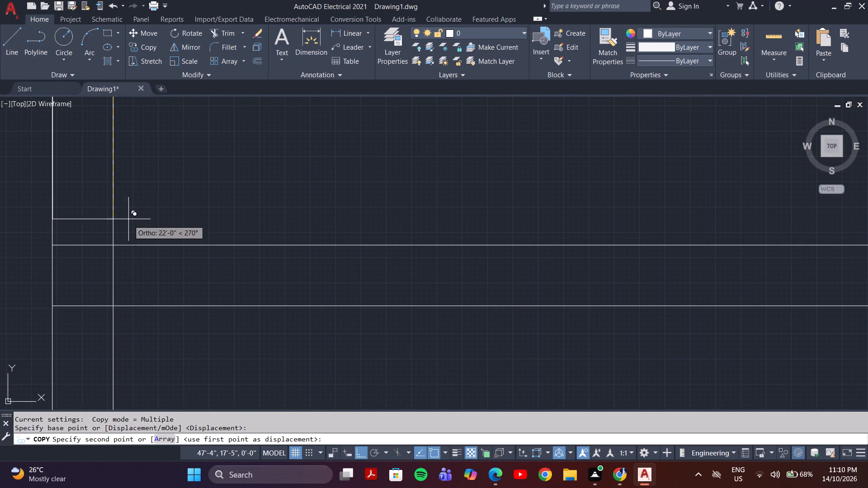
pyautogui.click(112, 206)
pyautogui.scroll(-4, 122, 203)
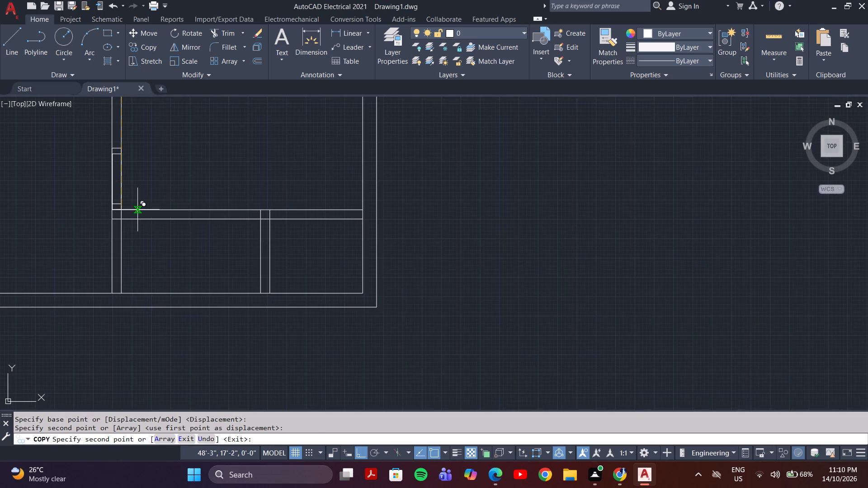
pyautogui.press('Escape')
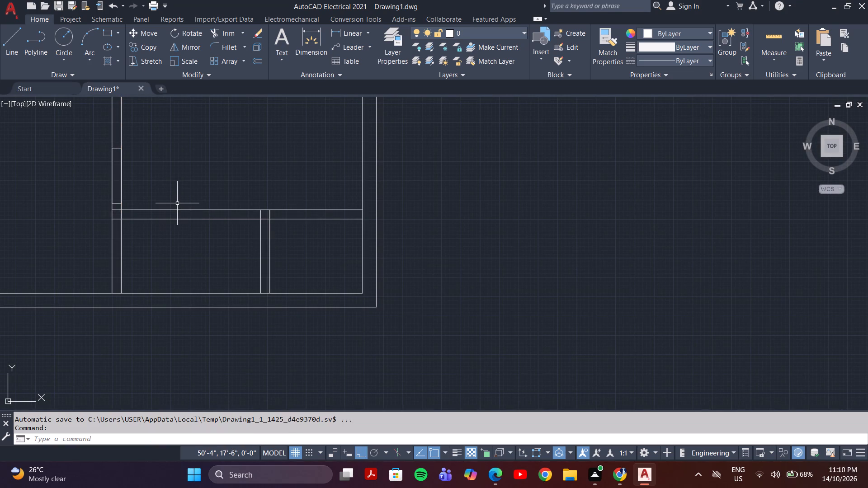
# Draw a rectangle 2.5' long and 6" wide in the empty space east of the floor plan.
pyautogui.scroll(-2, 221, 198)
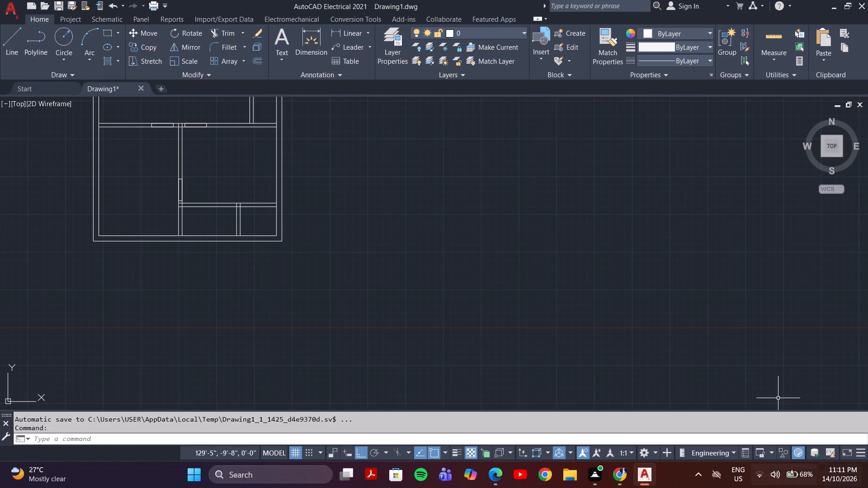
pyautogui.moveTo(360, 225); pyautogui.dragTo(482, 349, button='middle')
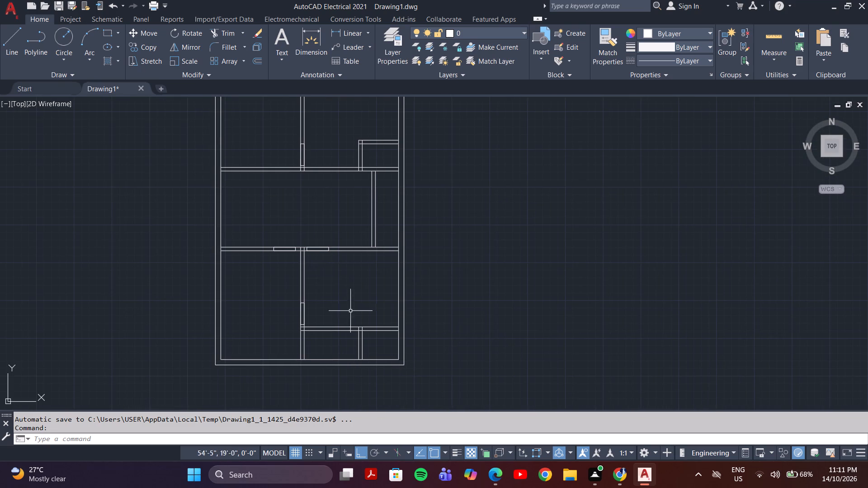
pyautogui.moveTo(321, 274); pyautogui.dragTo(331, 352, button='middle')
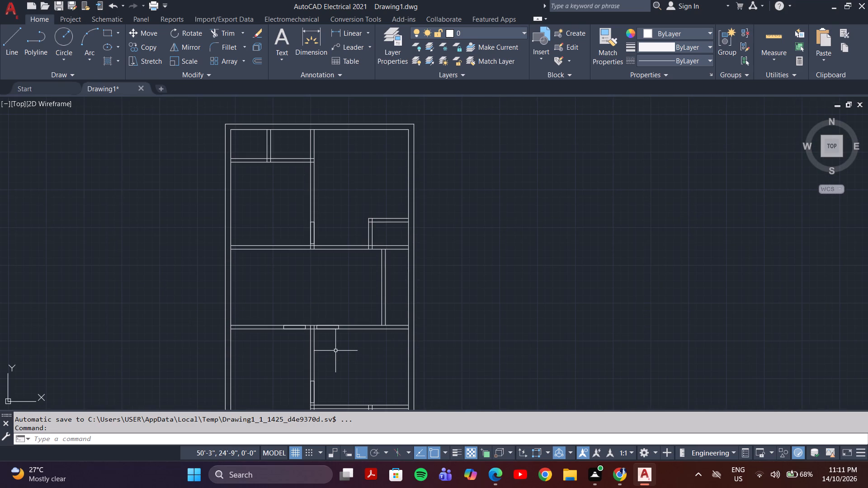
pyautogui.write('rec')
pyautogui.press('Return')
pyautogui.click(539, 230)
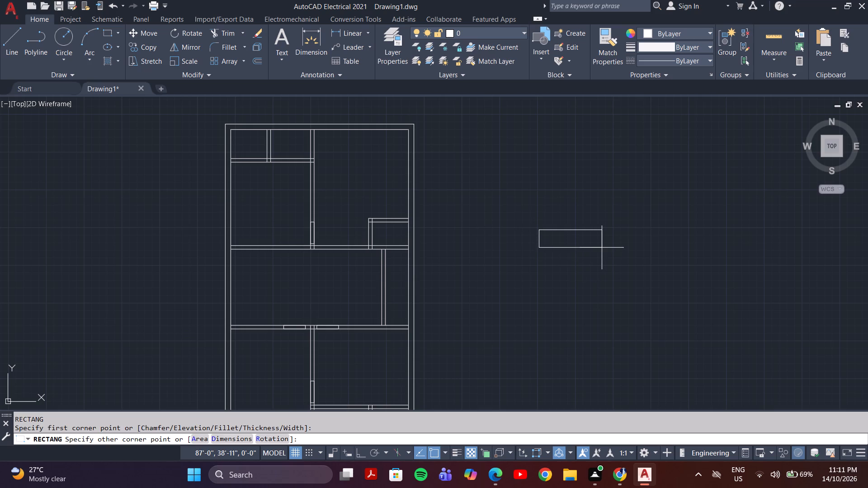
pyautogui.press('d')
pyautogui.press('Return')
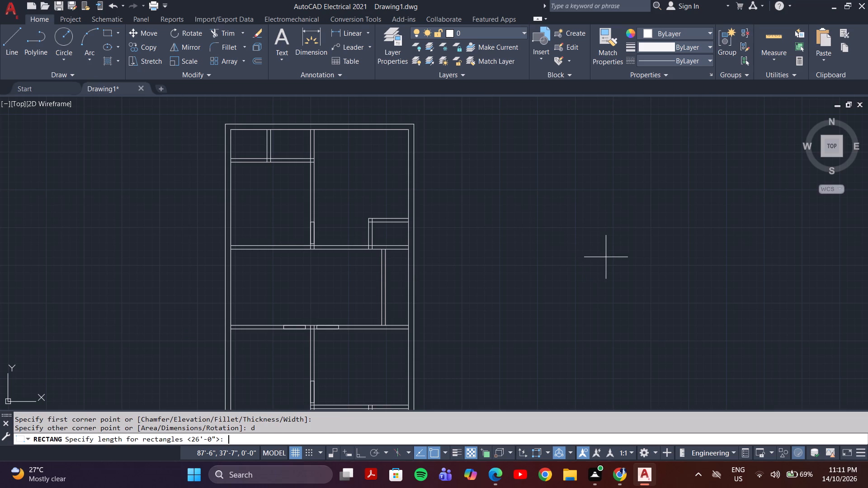
pyautogui.write("2.5'")
pyautogui.press('Return')
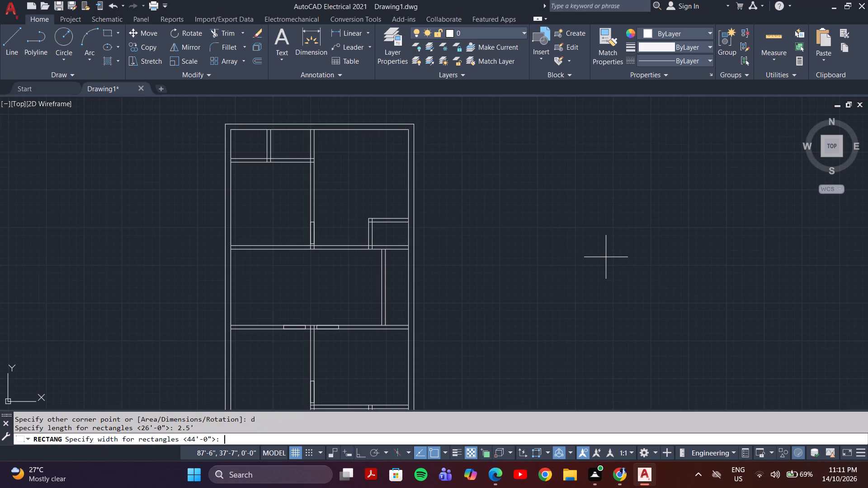
pyautogui.press('6')
pyautogui.hotkey('shift', '"')
pyautogui.press('Return')
pyautogui.scroll(3, 570, 239)
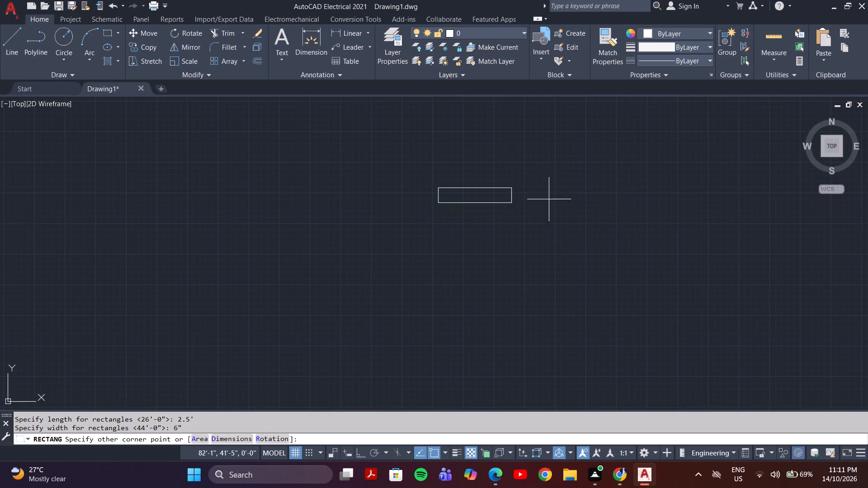
pyautogui.click(545, 192)
# Copy the 2.5' by 6" rectangle by its lower-left corner onto the small east room's upper partition, just short of the east outer wall.
pyautogui.moveTo(534, 174); pyautogui.dragTo(525, 176)
pyautogui.click(349, 235)
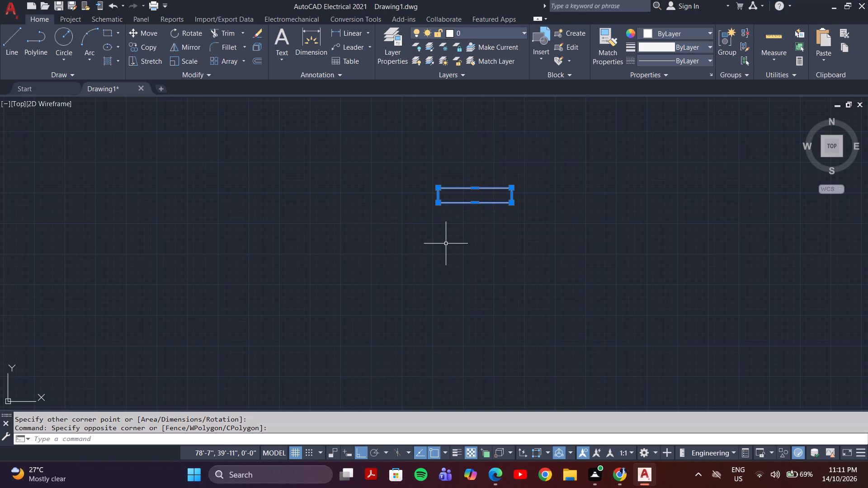
pyautogui.press('c')
pyautogui.press('o')
pyautogui.press('Return')
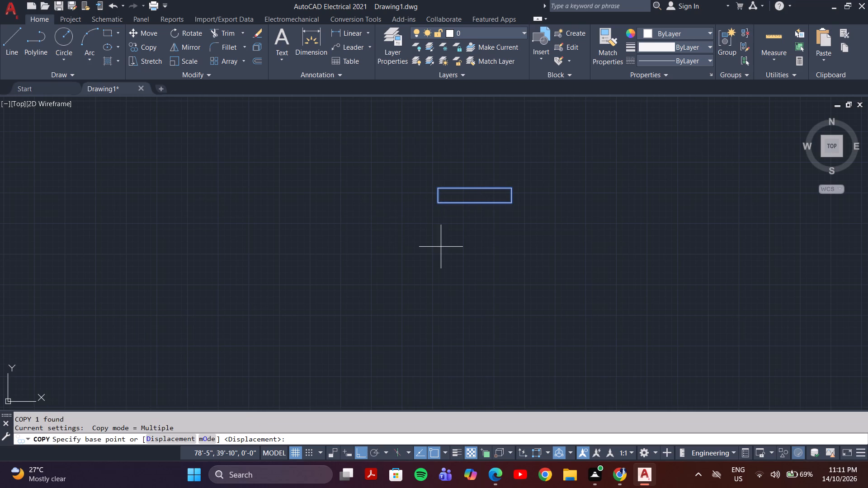
pyautogui.click(437, 202)
pyautogui.scroll(-3, 336, 243)
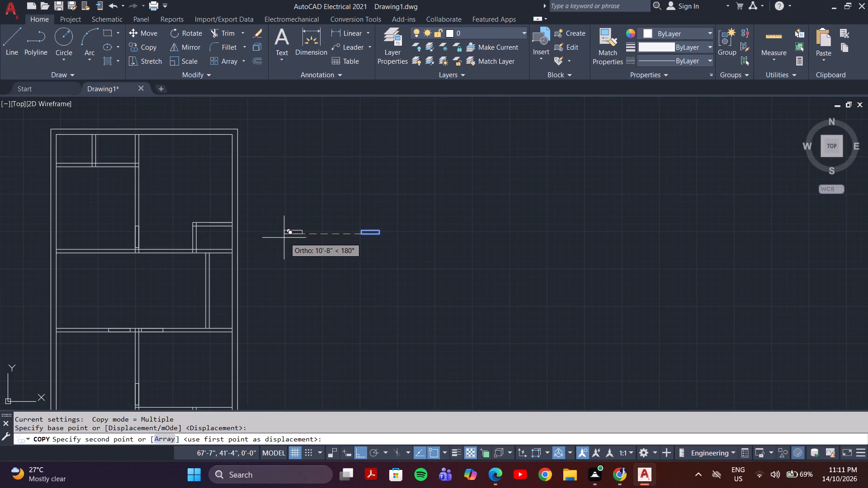
pyautogui.press('F8')
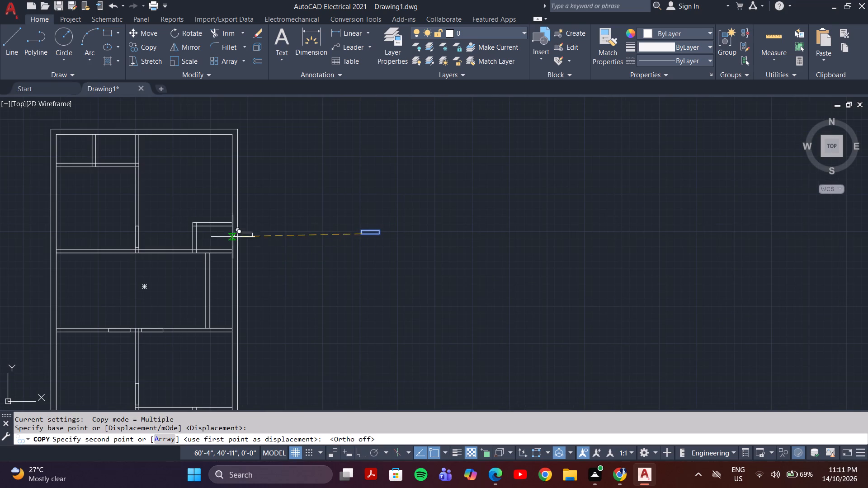
pyautogui.scroll(3, 225, 239)
pyautogui.moveTo(189, 230); pyautogui.dragTo(358, 292, button='middle')
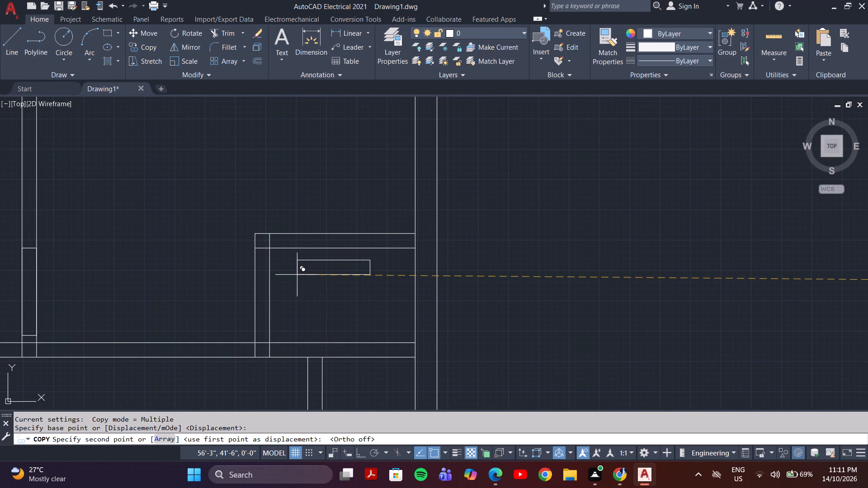
pyautogui.scroll(4, 459, 264)
pyautogui.scroll(-3, 73, 236)
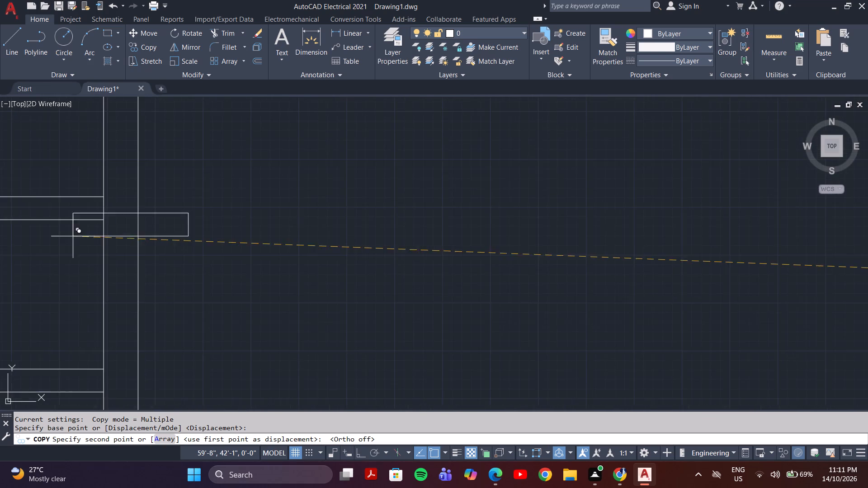
pyautogui.moveTo(77, 238); pyautogui.dragTo(467, 294, button='middle')
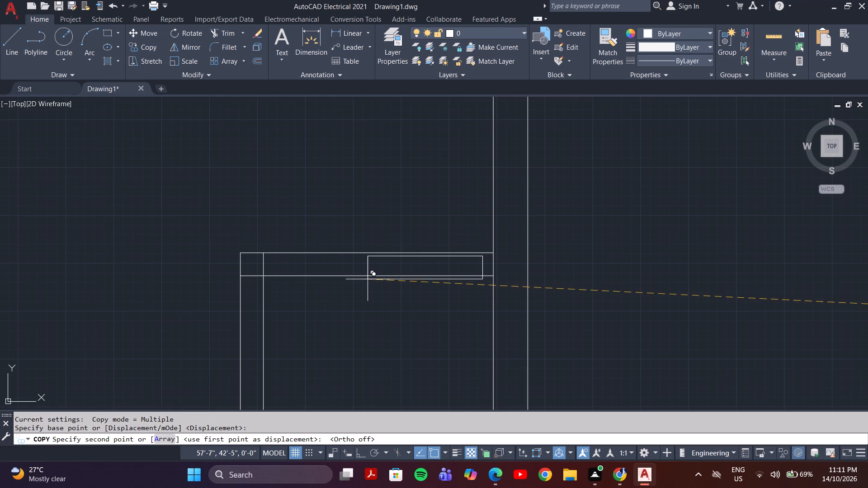
pyautogui.click(369, 275)
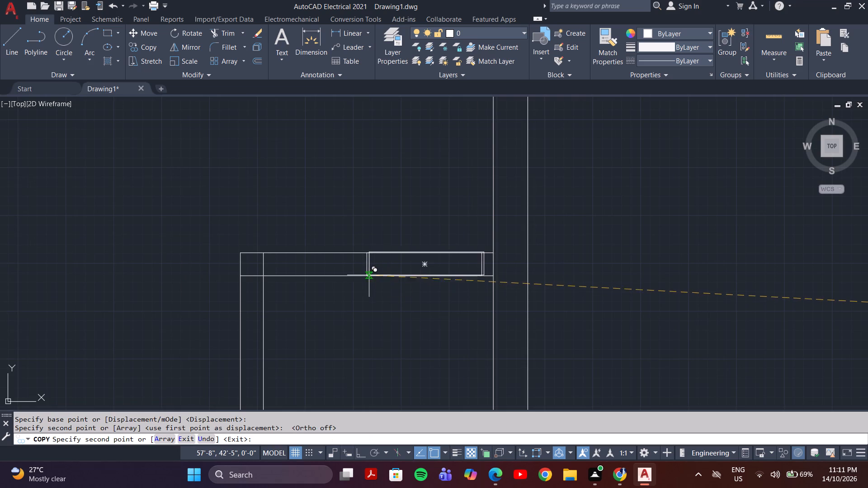
# Place another copy of the 2.5' opening rectangle on the bottom rooms' horizontal partition, just short of the east outer wall.
pyautogui.scroll(-4, 377, 296)
pyautogui.moveTo(384, 332); pyautogui.dragTo(406, 296, button='middle')
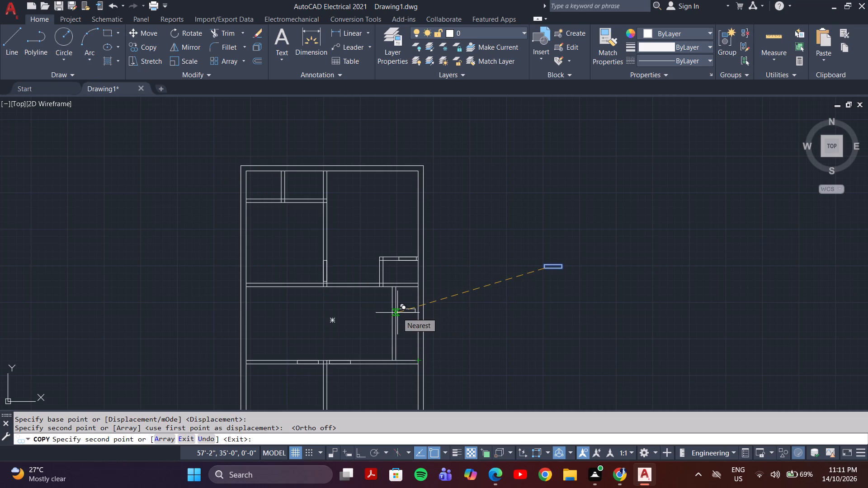
pyautogui.moveTo(408, 365); pyautogui.dragTo(407, 234, button='middle')
pyautogui.scroll(1, 407, 234)
pyautogui.scroll(3, 401, 337)
pyautogui.moveTo(392, 369); pyautogui.dragTo(382, 266, button='middle')
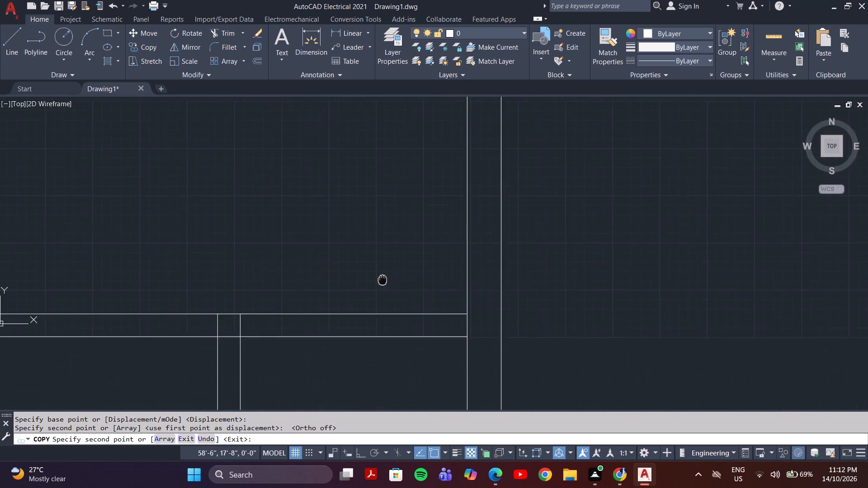
pyautogui.moveTo(382, 266); pyautogui.dragTo(381, 253, button='middle')
pyautogui.scroll(1, 380, 256)
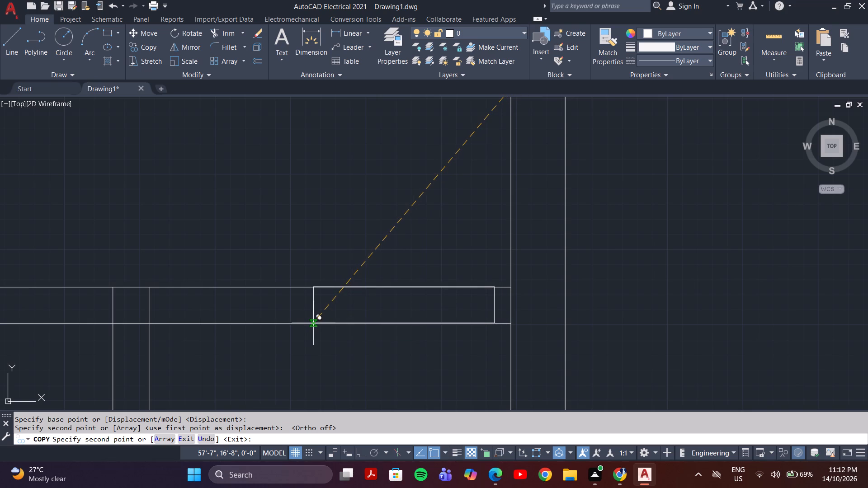
pyautogui.click(315, 323)
pyautogui.scroll(-4, 330, 320)
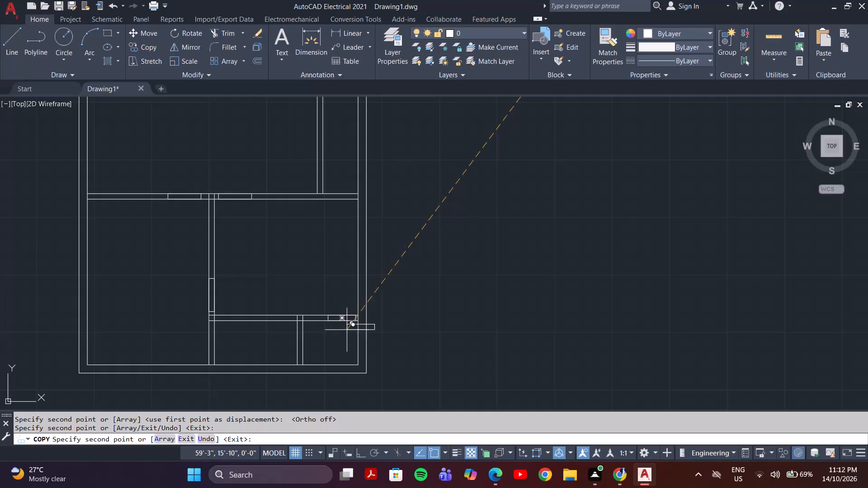
pyautogui.press('Escape')
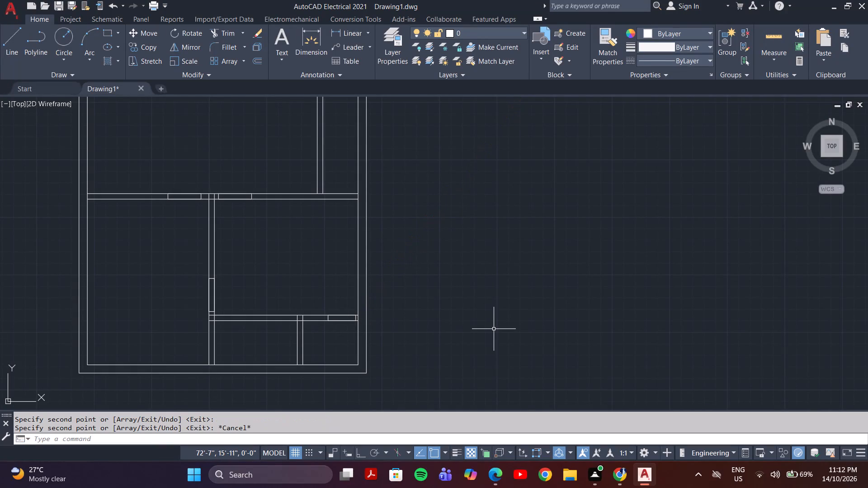
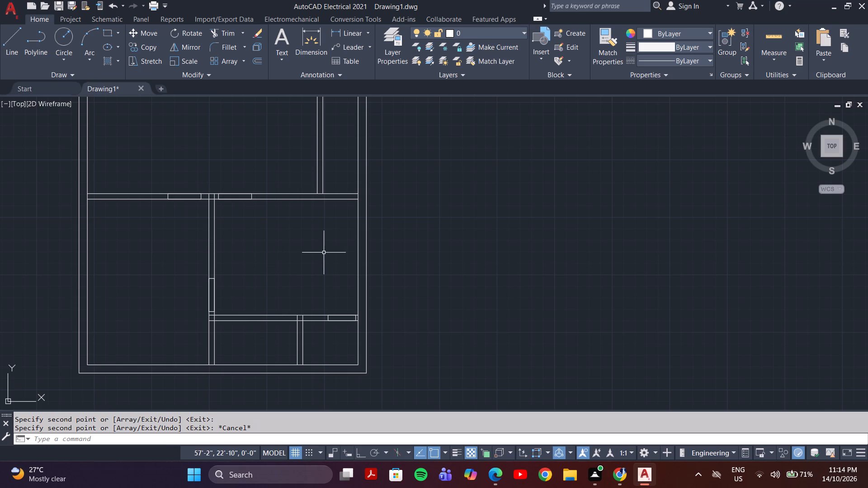
# Trim out the wall lines in the openings on the bottom rooms' horizontal partition and the lower central partition.
pyautogui.moveTo(332, 256); pyautogui.dragTo(449, 271, button='middle')
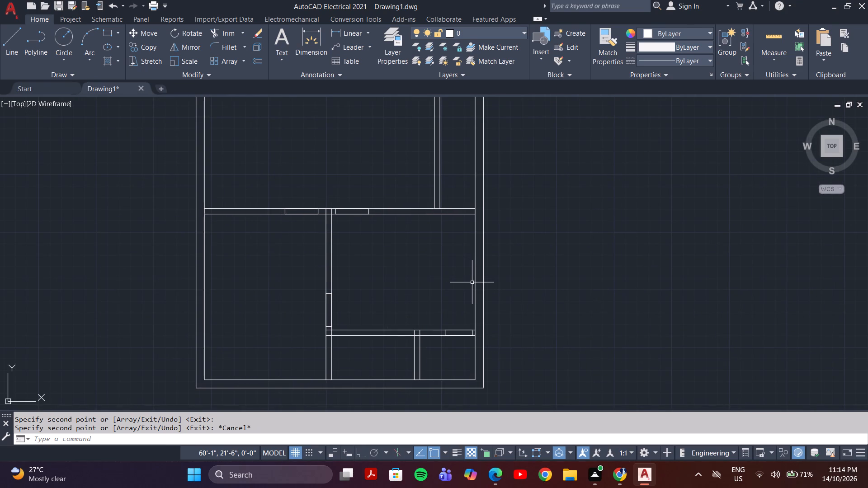
pyautogui.moveTo(400, 297); pyautogui.dragTo(415, 256, button='middle')
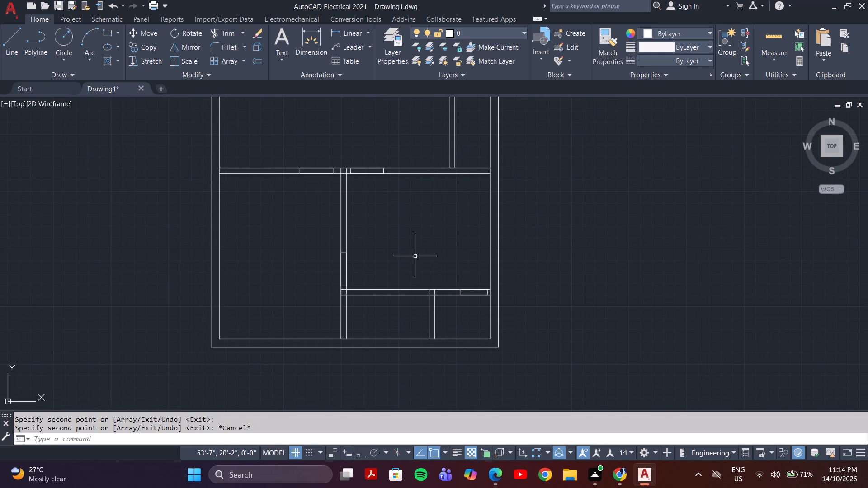
pyautogui.moveTo(311, 250); pyautogui.dragTo(310, 257, button='middle')
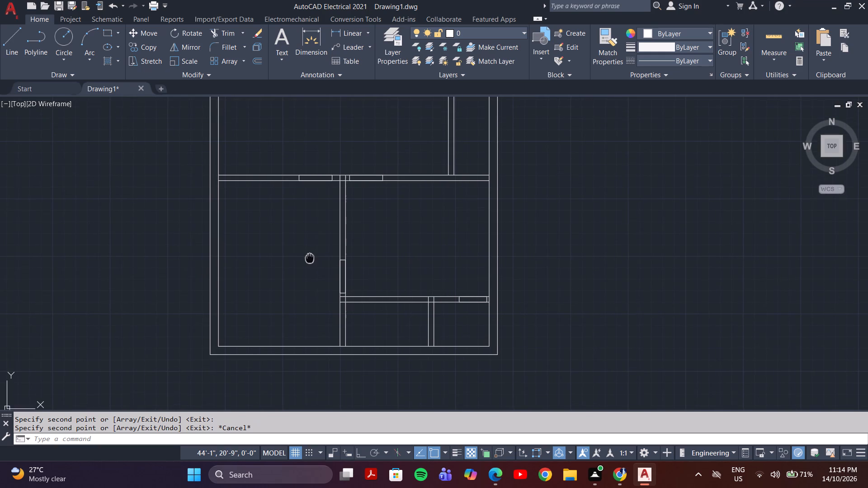
pyautogui.moveTo(310, 257); pyautogui.dragTo(304, 270, button='middle')
pyautogui.scroll(1, 304, 270)
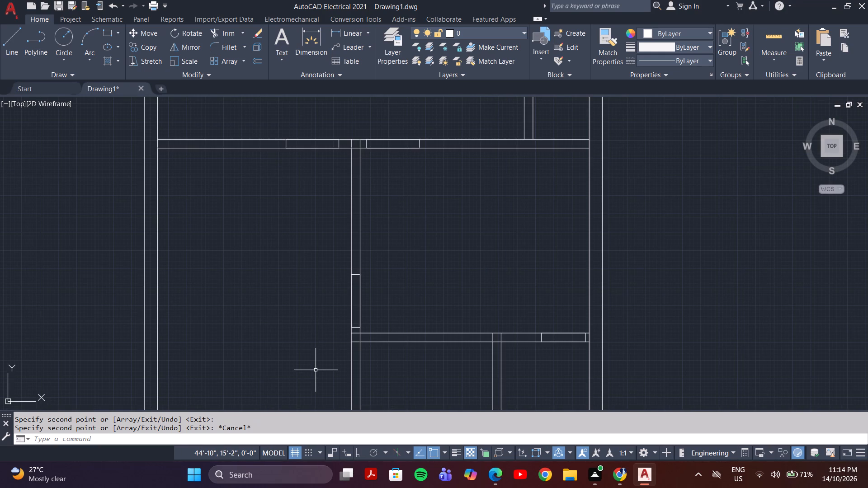
pyautogui.press('t')
pyautogui.press('r')
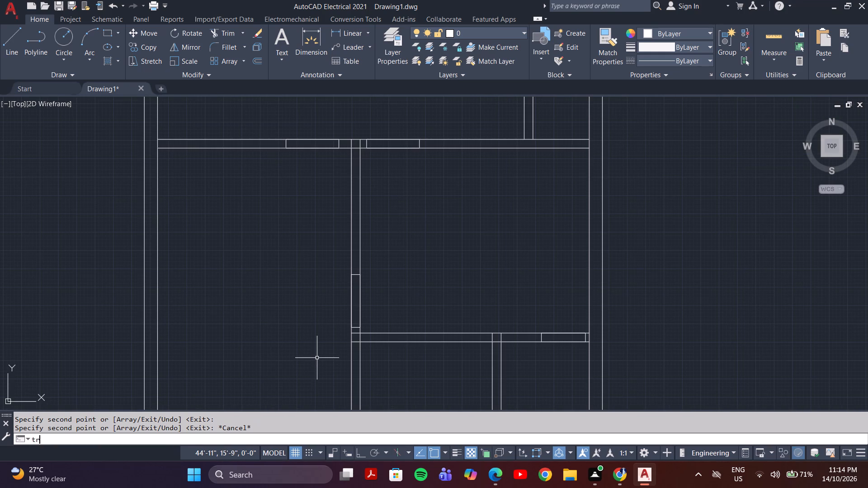
pyautogui.press('Return')
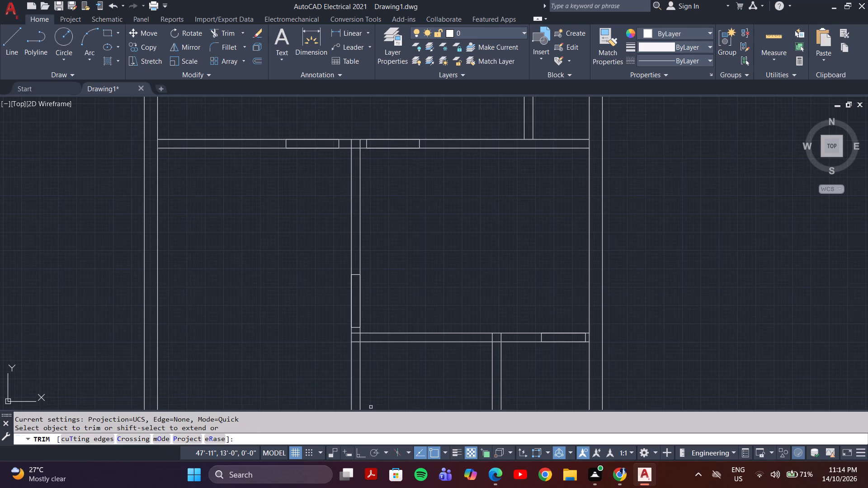
pyautogui.moveTo(433, 329); pyautogui.dragTo(437, 171, button='middle')
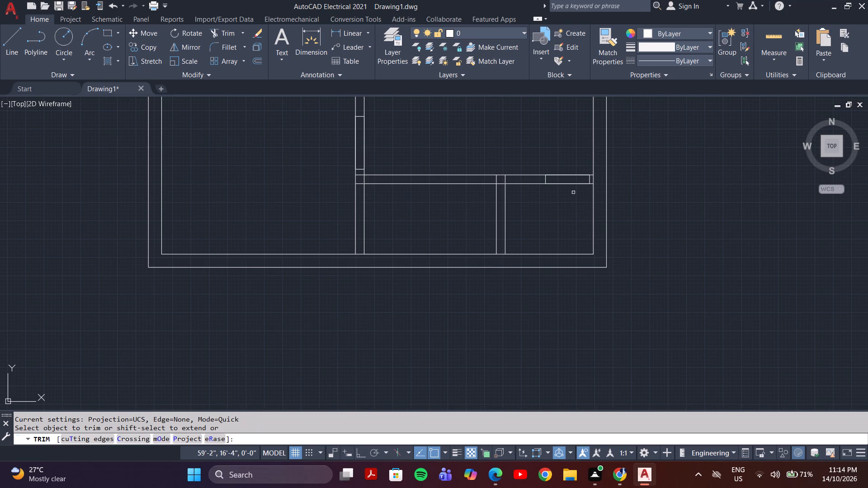
pyautogui.moveTo(575, 221); pyautogui.dragTo(566, 153)
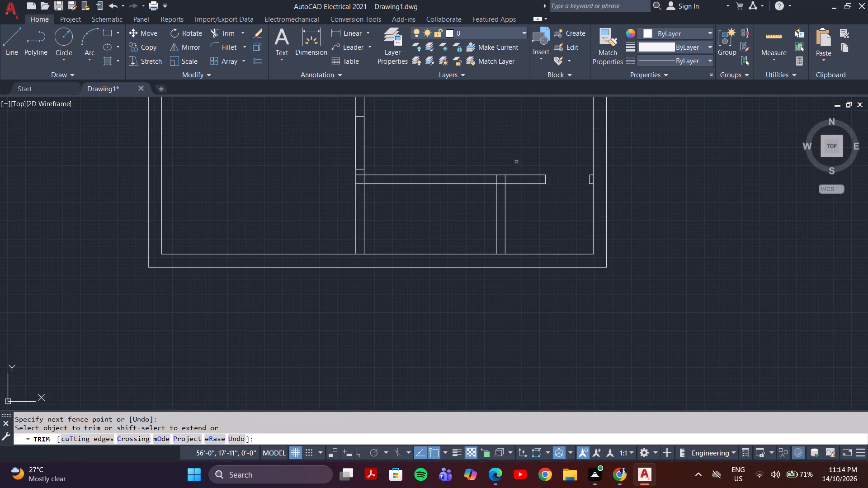
pyautogui.moveTo(491, 128); pyautogui.dragTo(505, 169, button='middle')
pyautogui.moveTo(400, 180); pyautogui.dragTo(344, 179)
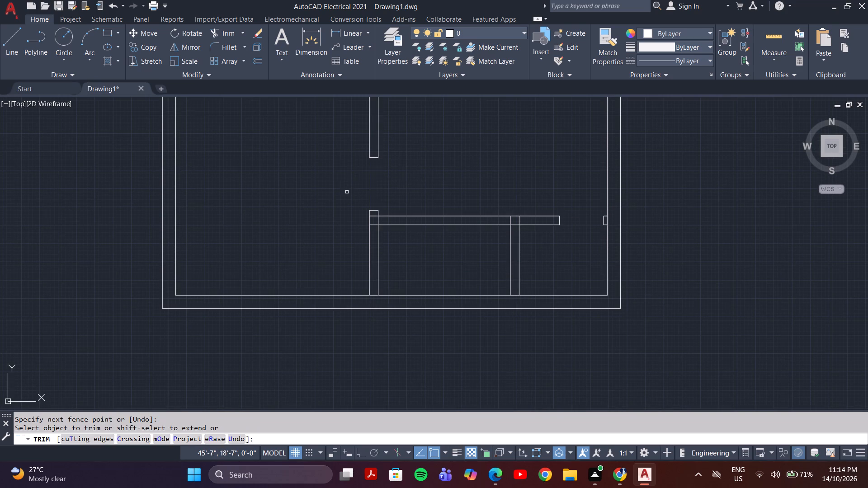
# Trim out the two openings in the long horizontal partition on either side of the lower central partition's top end.
pyautogui.scroll(-2, 347, 192)
pyautogui.moveTo(330, 181); pyautogui.dragTo(327, 242, button='middle')
pyautogui.scroll(3, 332, 207)
pyautogui.moveTo(340, 159); pyautogui.dragTo(340, 136)
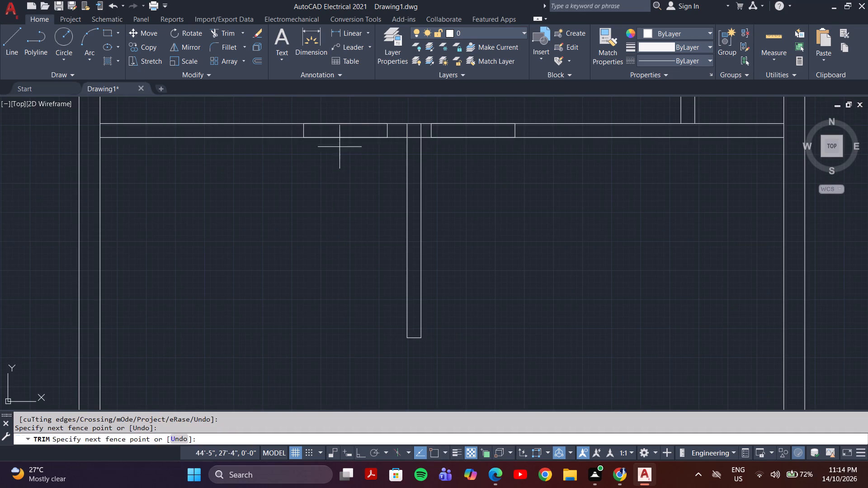
pyautogui.moveTo(340, 136); pyautogui.dragTo(339, 104)
pyautogui.moveTo(471, 171); pyautogui.dragTo(471, 101)
# Trim out the openings in the upper central partition and the small east room's upper partition.
pyautogui.scroll(-1, 466, 158)
pyautogui.moveTo(467, 161); pyautogui.dragTo(456, 307, button='middle')
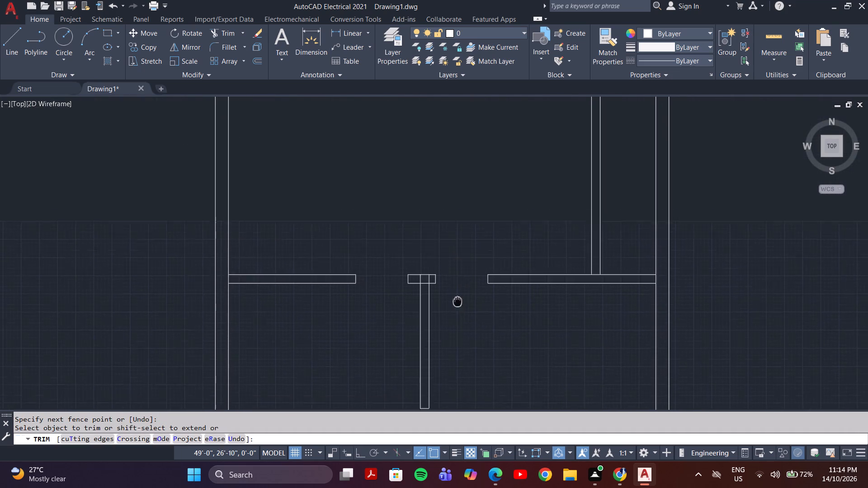
pyautogui.moveTo(456, 307); pyautogui.dragTo(436, 358, button='middle')
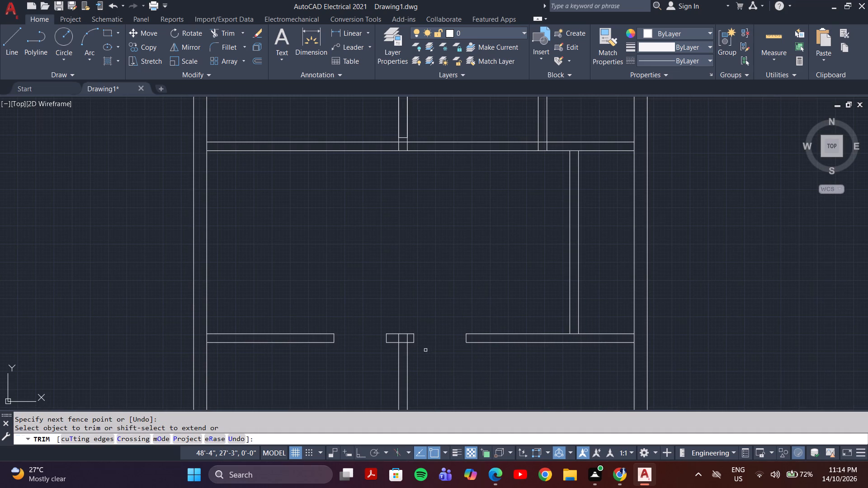
pyautogui.moveTo(398, 169); pyautogui.dragTo(383, 284, button='middle')
pyautogui.moveTo(416, 206); pyautogui.dragTo(380, 216)
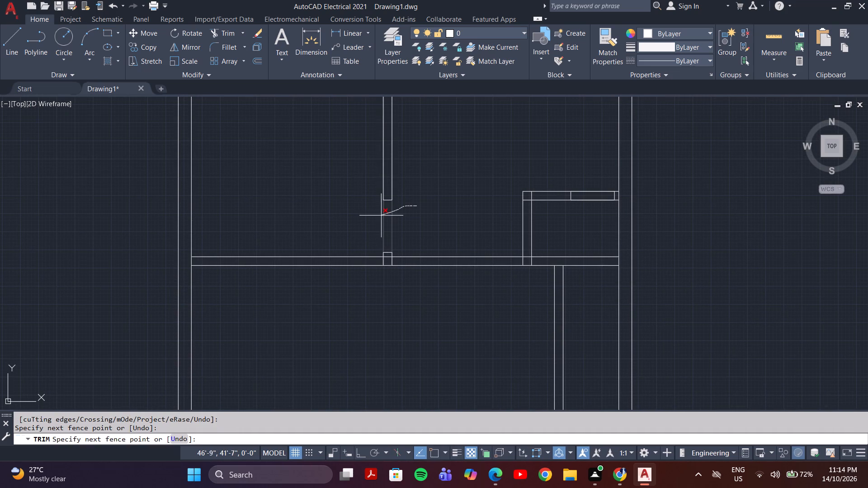
pyautogui.moveTo(380, 216); pyautogui.dragTo(378, 216)
pyautogui.moveTo(591, 178); pyautogui.dragTo(591, 220)
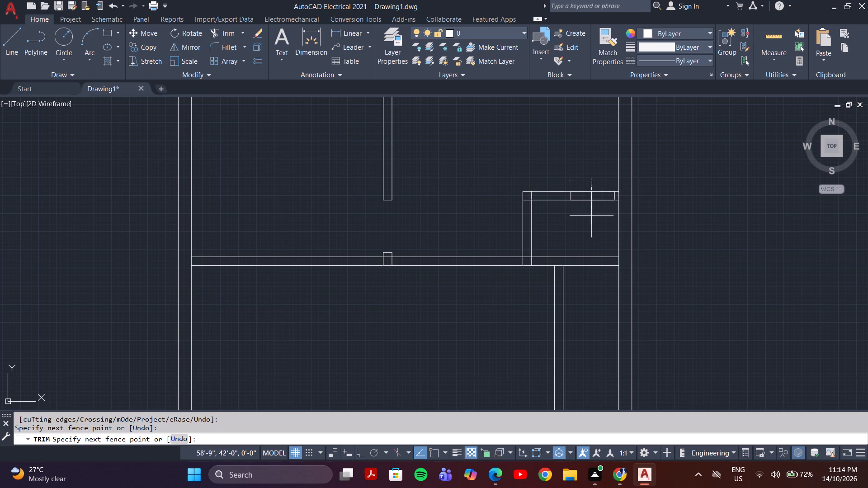
pyautogui.moveTo(591, 220); pyautogui.dragTo(592, 221)
pyautogui.moveTo(403, 168); pyautogui.dragTo(422, 261, button='middle')
pyautogui.middleClick(422, 261)
pyautogui.scroll(-1, 434, 234)
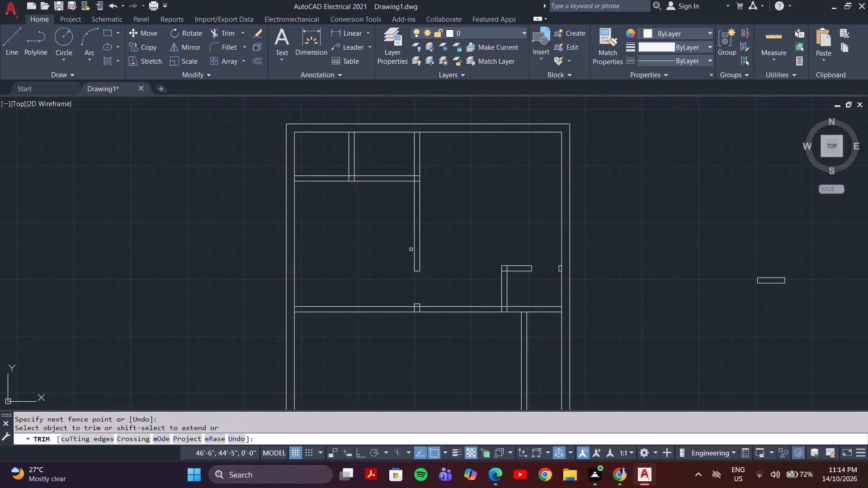
pyautogui.press('Escape')
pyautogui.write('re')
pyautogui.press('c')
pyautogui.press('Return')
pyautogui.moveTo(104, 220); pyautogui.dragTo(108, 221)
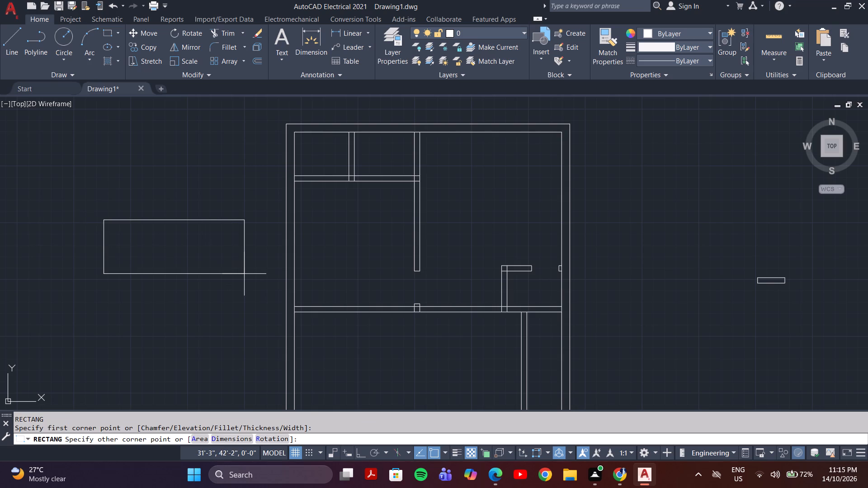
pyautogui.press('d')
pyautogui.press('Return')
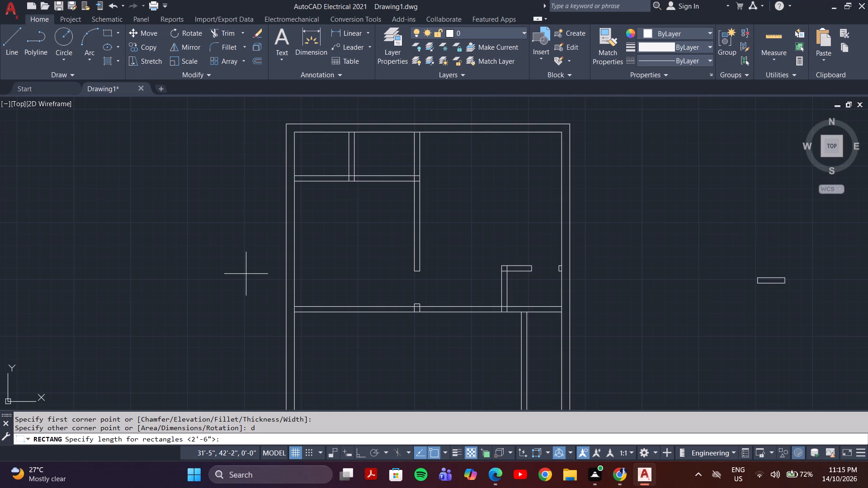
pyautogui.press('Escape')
# Copy the spare 2.5' by 6" rectangle by its upper-left corner onto the northwest rooms' horizontal partition, just short of the west outer wall.
pyautogui.click(795, 257)
pyautogui.click(729, 304)
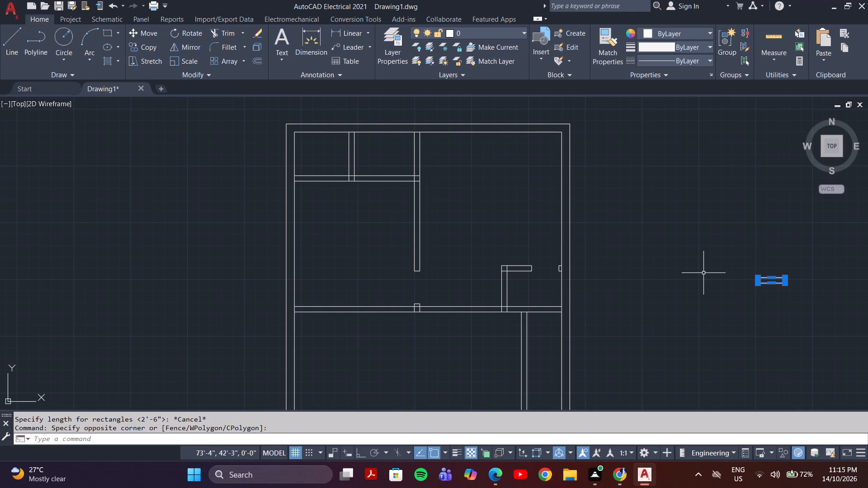
pyautogui.press('c')
pyautogui.press('o')
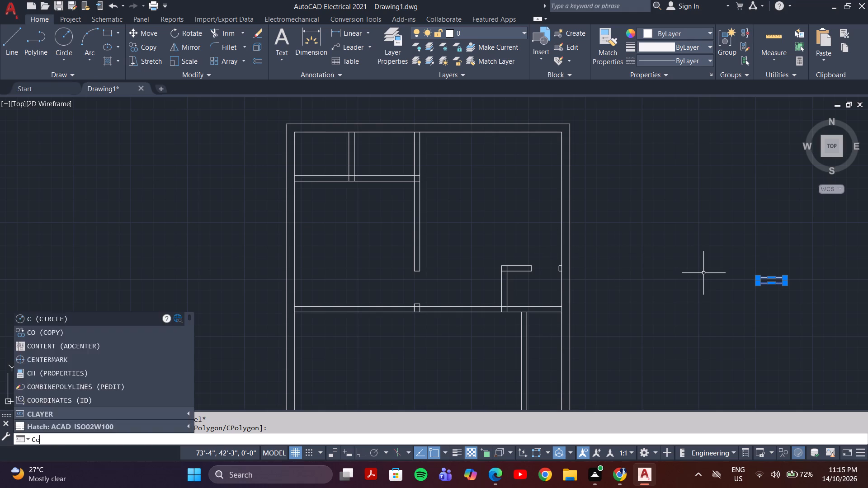
pyautogui.press('Return')
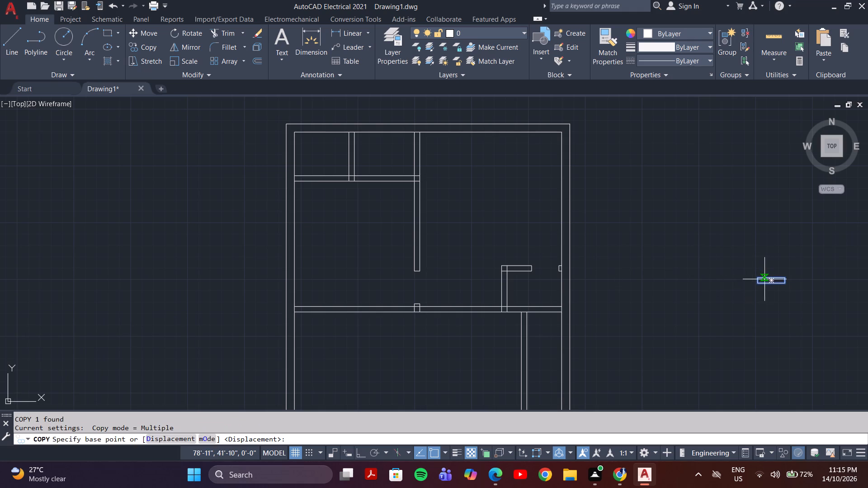
pyautogui.scroll(3, 764, 279)
pyautogui.click(729, 278)
pyautogui.moveTo(259, 227); pyautogui.dragTo(393, 250, button='middle')
pyautogui.scroll(1, 145, 247)
pyautogui.moveTo(145, 247); pyautogui.dragTo(192, 240, button='middle')
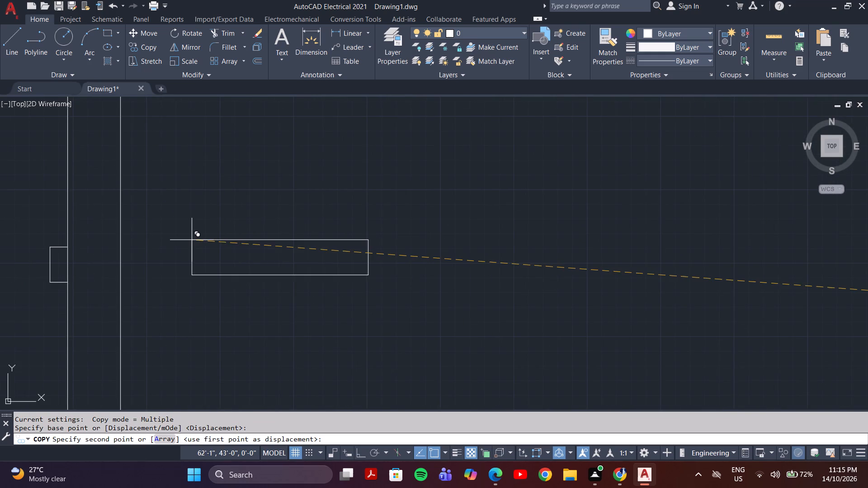
pyautogui.moveTo(157, 243); pyautogui.dragTo(205, 251, button='middle')
pyautogui.moveTo(114, 247); pyautogui.dragTo(441, 240, button='middle')
pyautogui.scroll(-3, 415, 239)
pyautogui.moveTo(245, 238); pyautogui.dragTo(401, 293, button='middle')
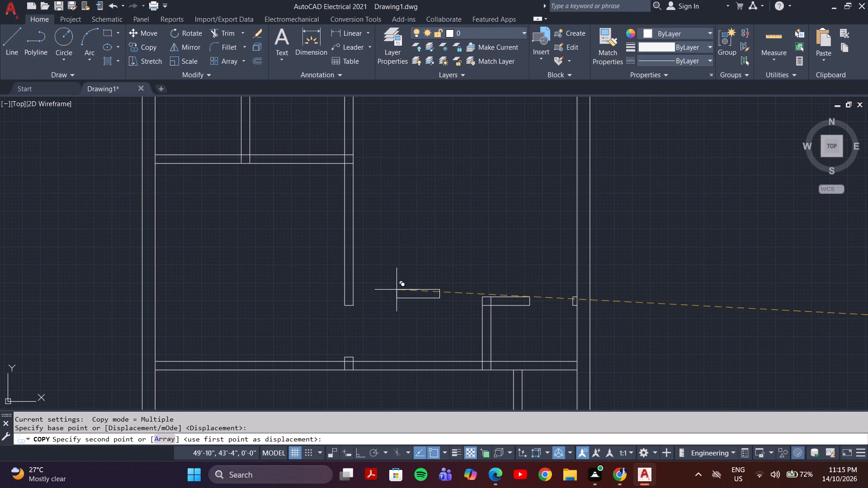
pyautogui.moveTo(282, 202); pyautogui.dragTo(392, 236, button='middle')
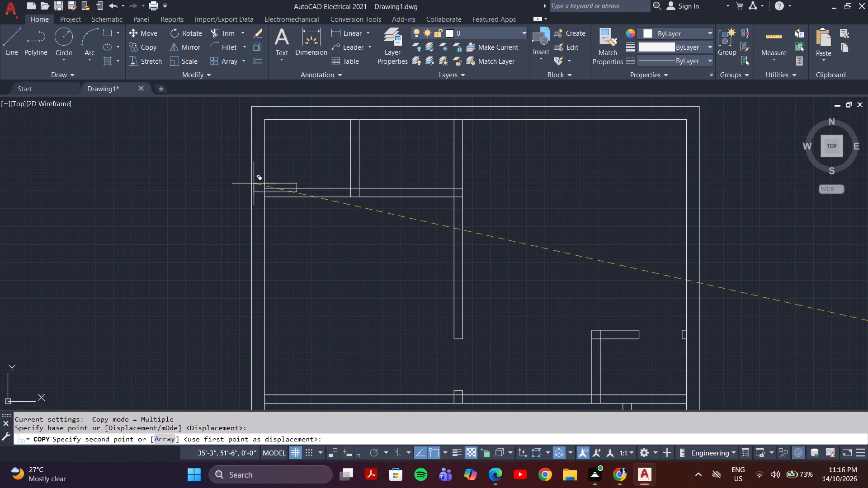
pyautogui.scroll(4, 263, 198)
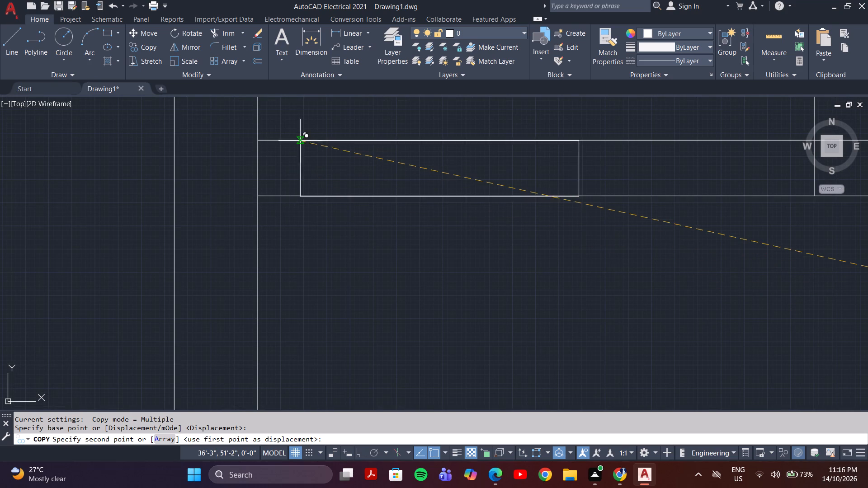
pyautogui.scroll(4, 292, 144)
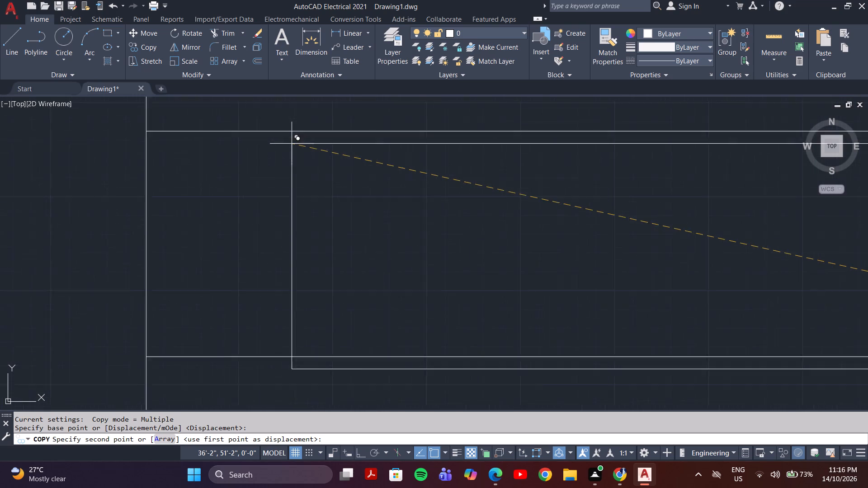
pyautogui.scroll(-5, 243, 132)
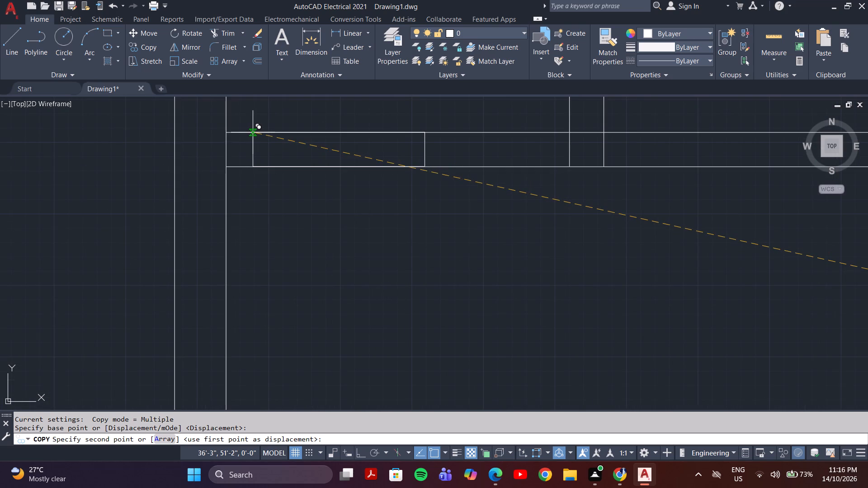
pyautogui.click(253, 132)
pyautogui.scroll(-2, 282, 218)
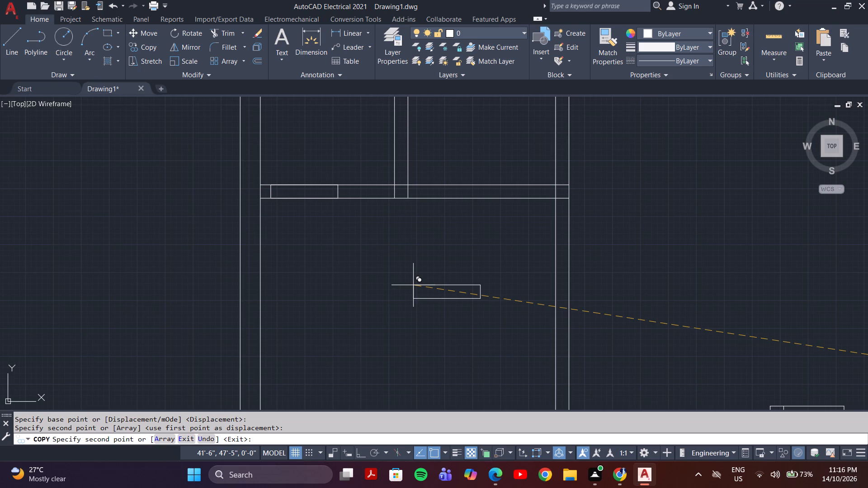
pyautogui.scroll(-2, 408, 276)
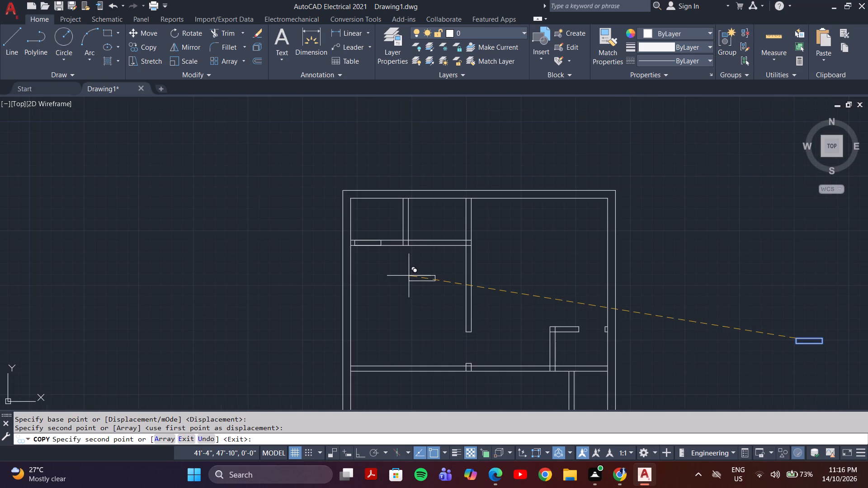
pyautogui.press('Escape')
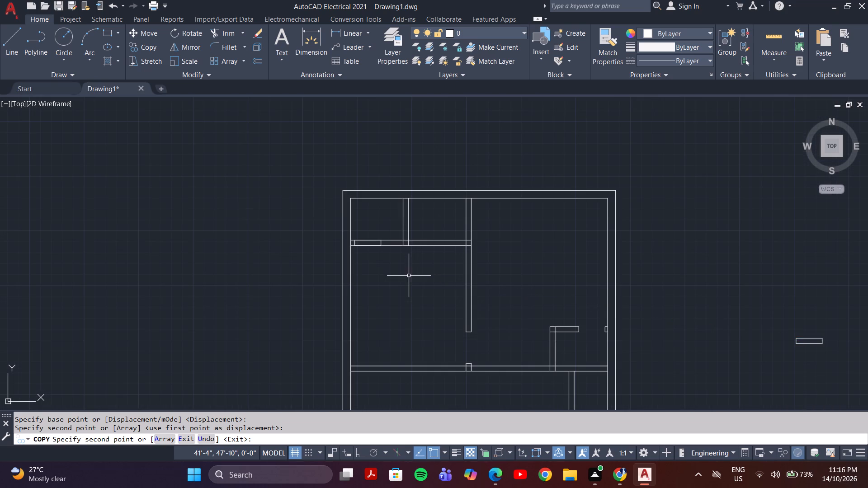
# Trim out the 2.5' opening in the northwest rooms' horizontal partition near the west outer wall.
pyautogui.scroll(-2, 409, 277)
pyautogui.moveTo(411, 282); pyautogui.dragTo(405, 281, button='middle')
pyautogui.scroll(1, 405, 282)
pyautogui.scroll(-2, 405, 282)
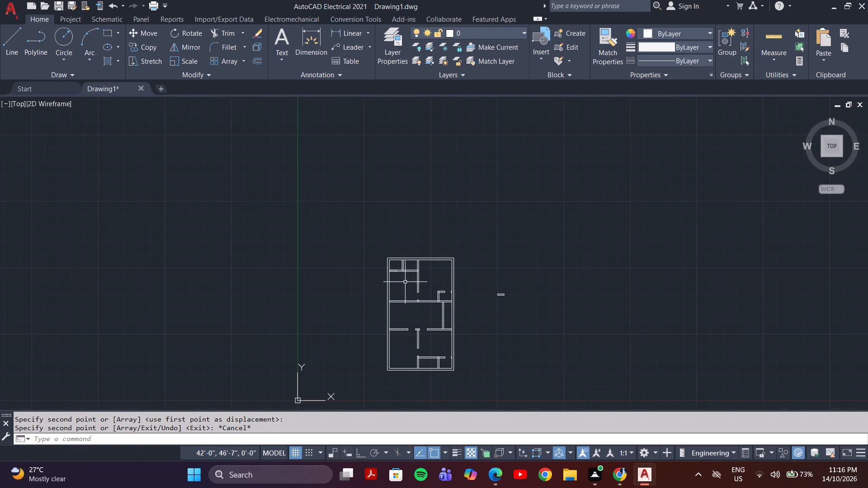
pyautogui.moveTo(410, 297); pyautogui.dragTo(412, 285, button='middle')
pyautogui.scroll(2, 414, 302)
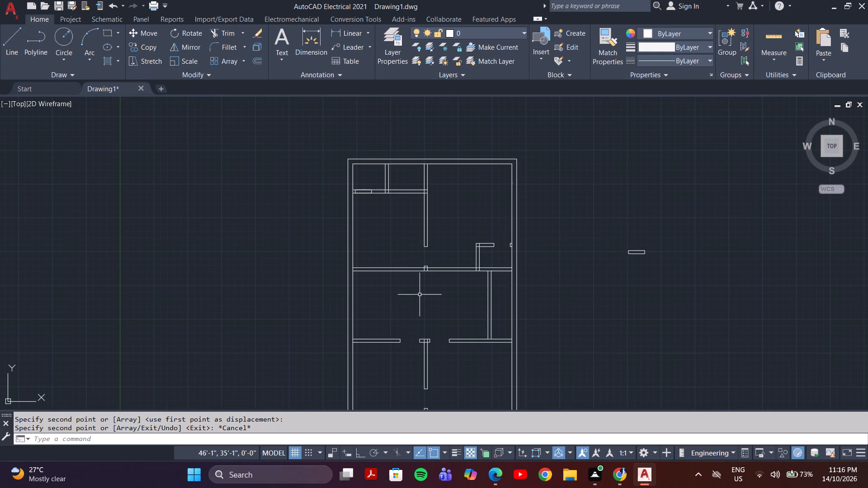
pyautogui.write('tr')
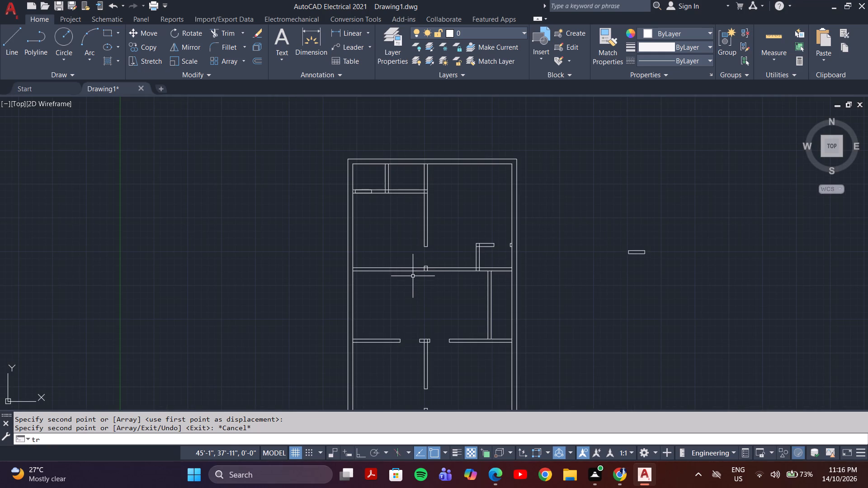
pyautogui.press('Return')
pyautogui.click(370, 207)
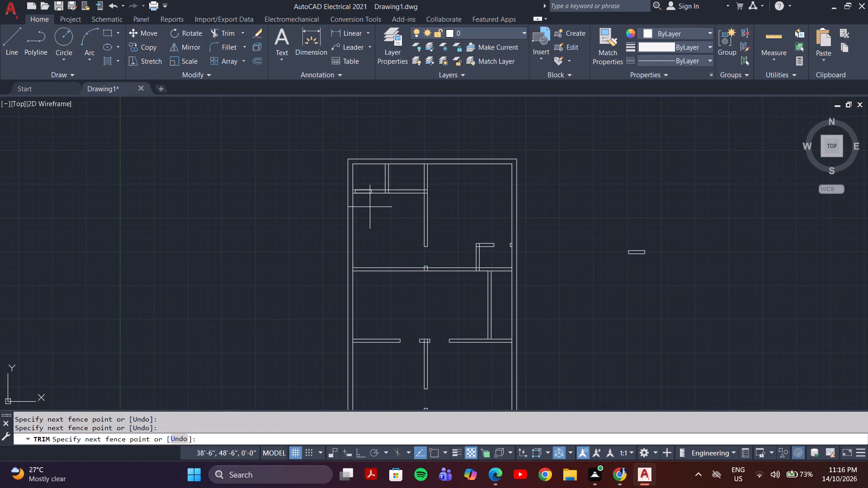
pyautogui.click(366, 187)
pyautogui.scroll(-1, 365, 219)
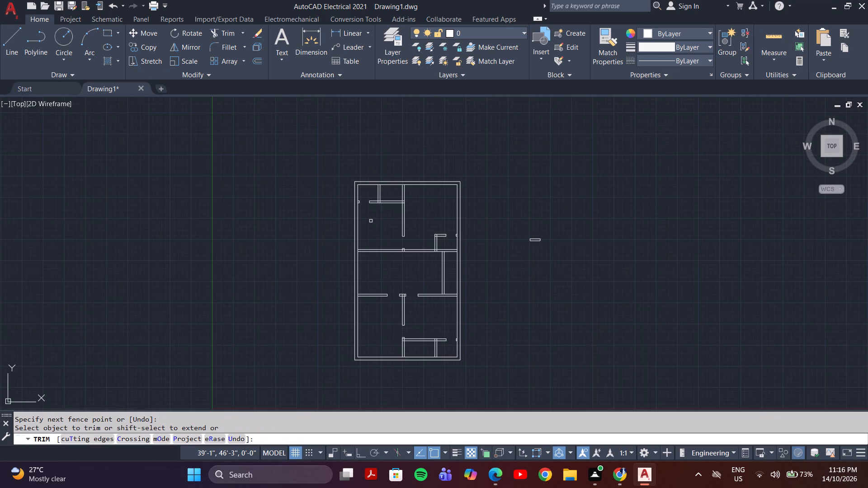
pyautogui.scroll(-1, 371, 235)
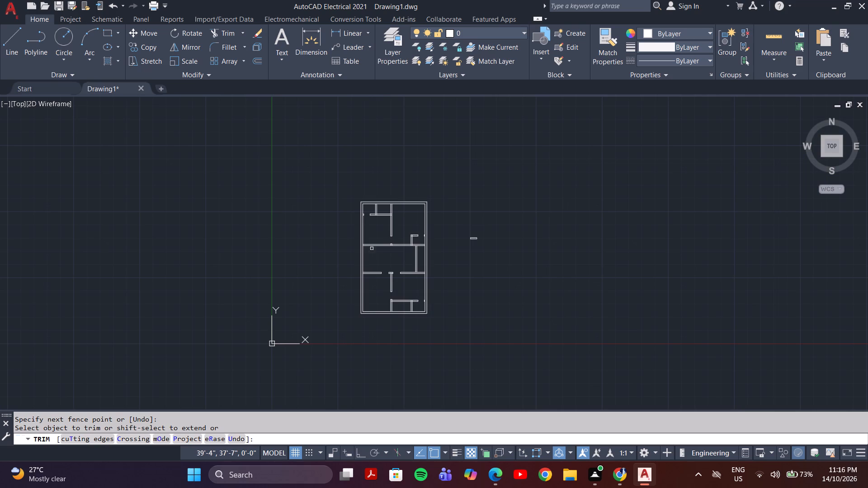
pyautogui.scroll(3, 366, 276)
pyautogui.press('Escape')
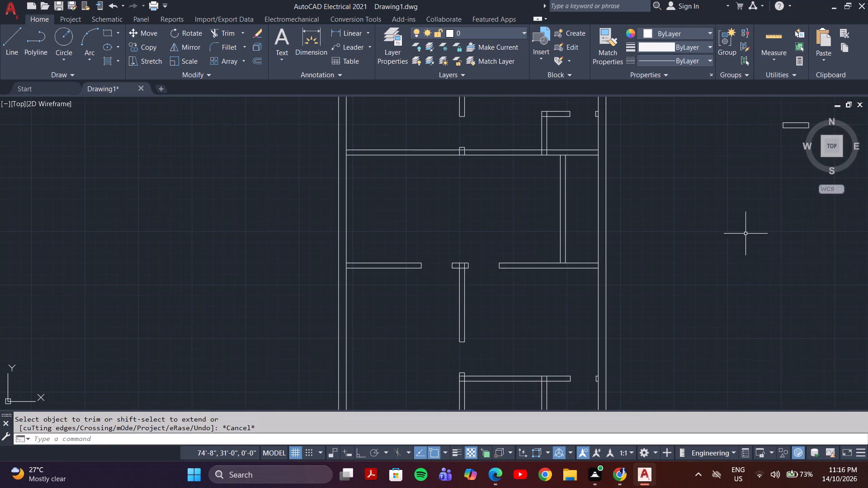
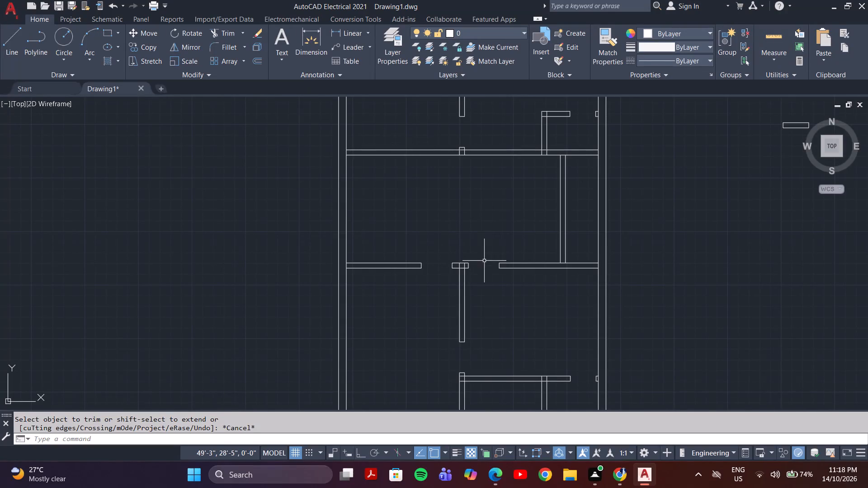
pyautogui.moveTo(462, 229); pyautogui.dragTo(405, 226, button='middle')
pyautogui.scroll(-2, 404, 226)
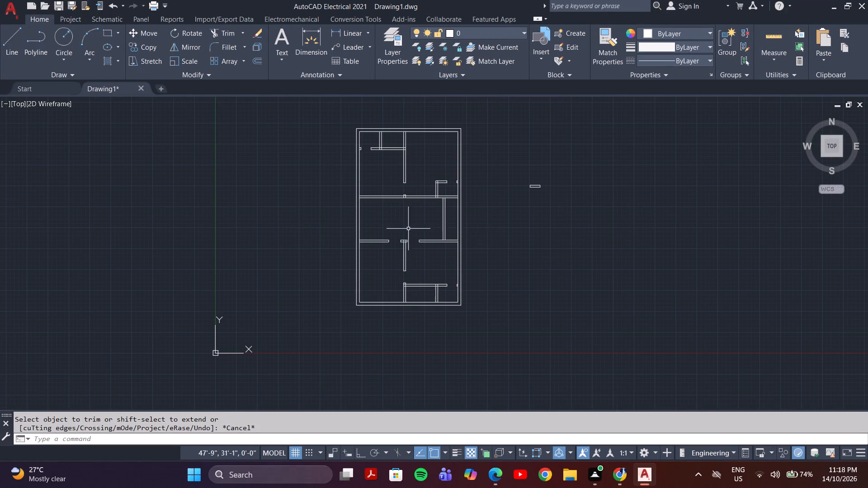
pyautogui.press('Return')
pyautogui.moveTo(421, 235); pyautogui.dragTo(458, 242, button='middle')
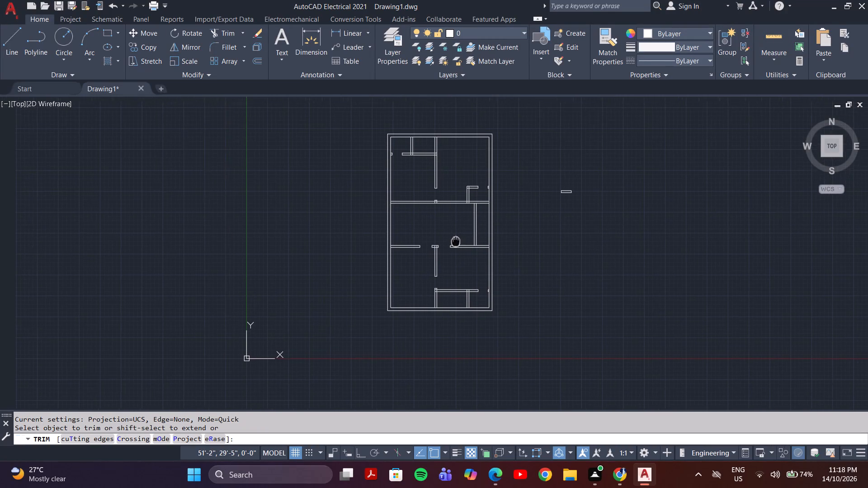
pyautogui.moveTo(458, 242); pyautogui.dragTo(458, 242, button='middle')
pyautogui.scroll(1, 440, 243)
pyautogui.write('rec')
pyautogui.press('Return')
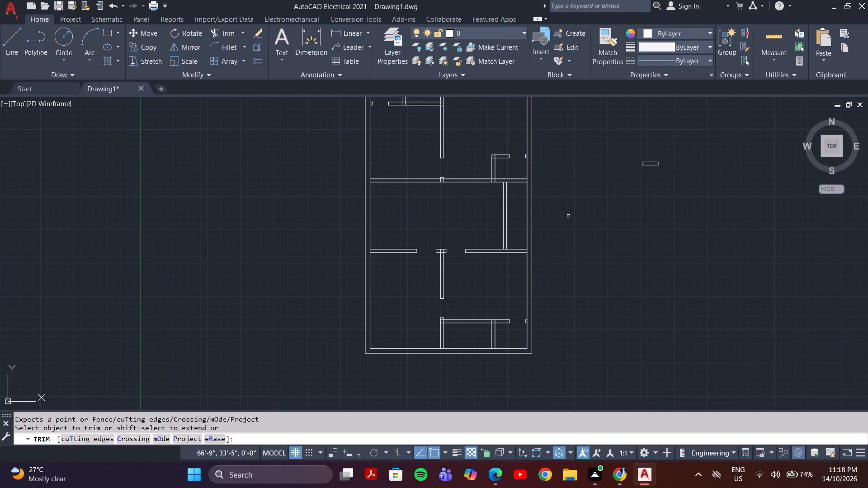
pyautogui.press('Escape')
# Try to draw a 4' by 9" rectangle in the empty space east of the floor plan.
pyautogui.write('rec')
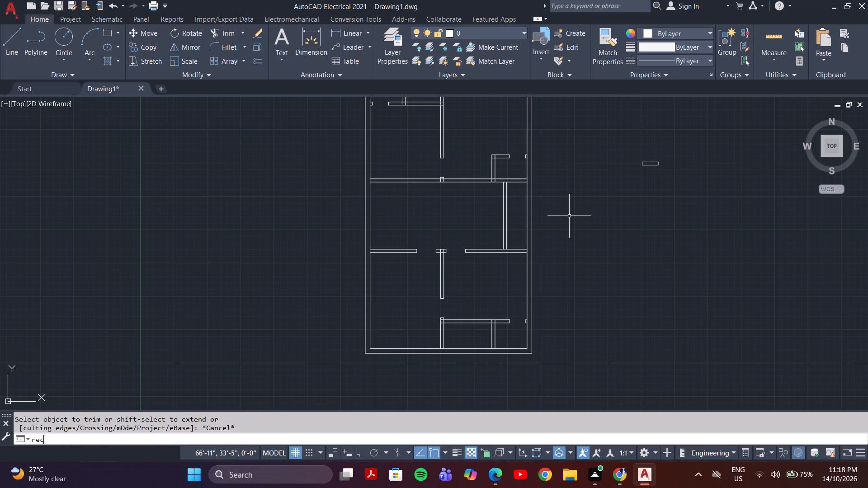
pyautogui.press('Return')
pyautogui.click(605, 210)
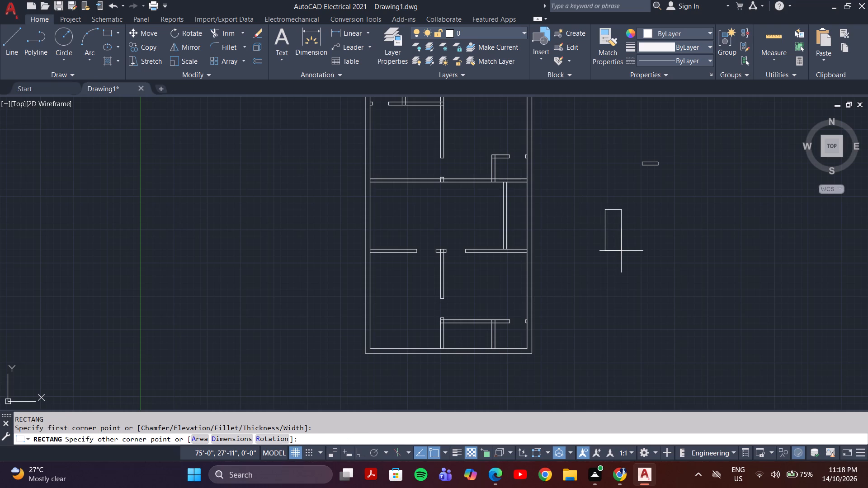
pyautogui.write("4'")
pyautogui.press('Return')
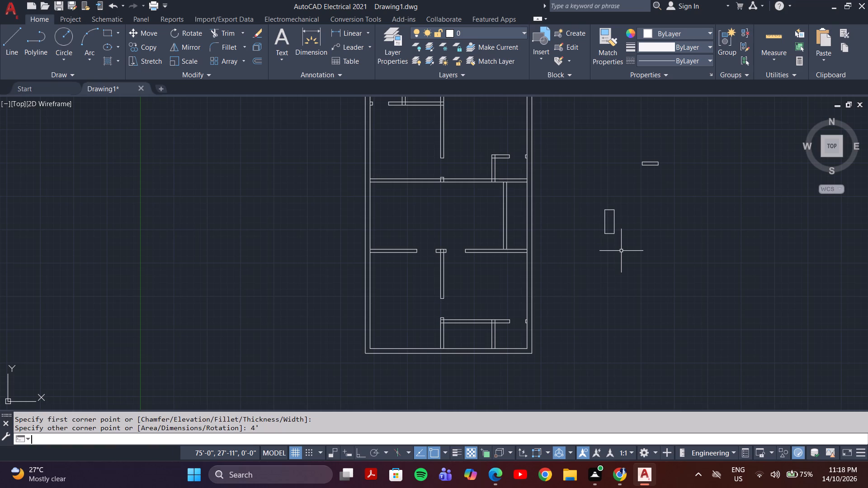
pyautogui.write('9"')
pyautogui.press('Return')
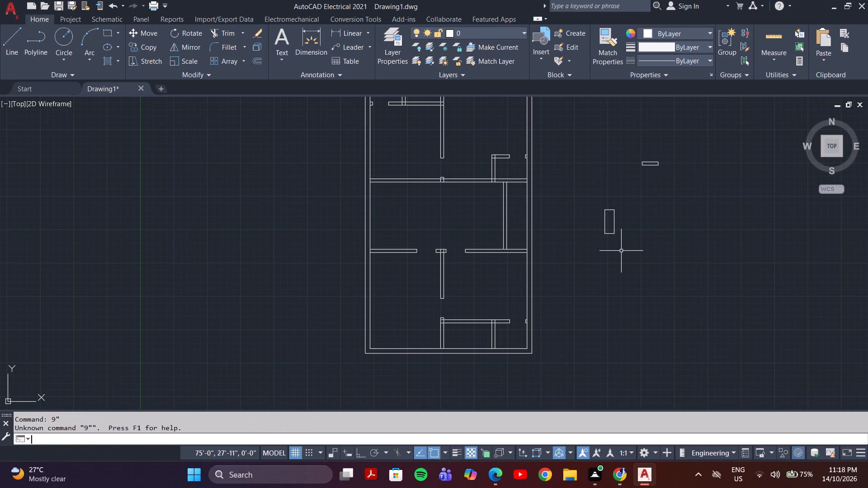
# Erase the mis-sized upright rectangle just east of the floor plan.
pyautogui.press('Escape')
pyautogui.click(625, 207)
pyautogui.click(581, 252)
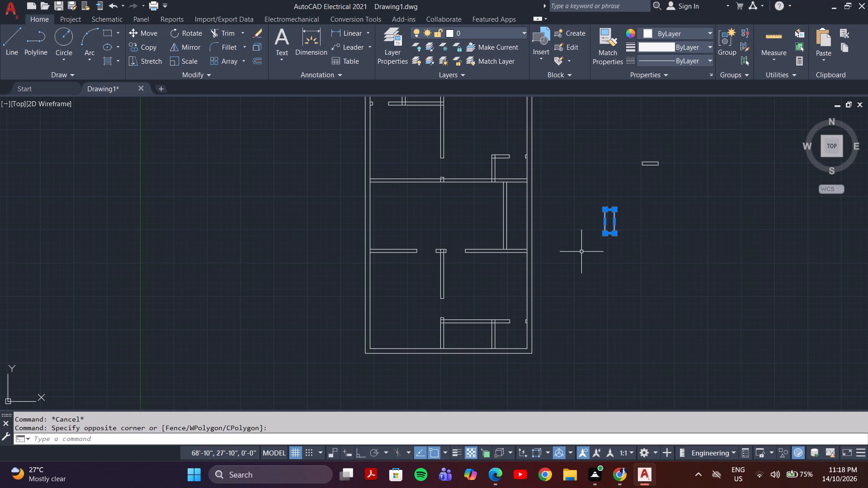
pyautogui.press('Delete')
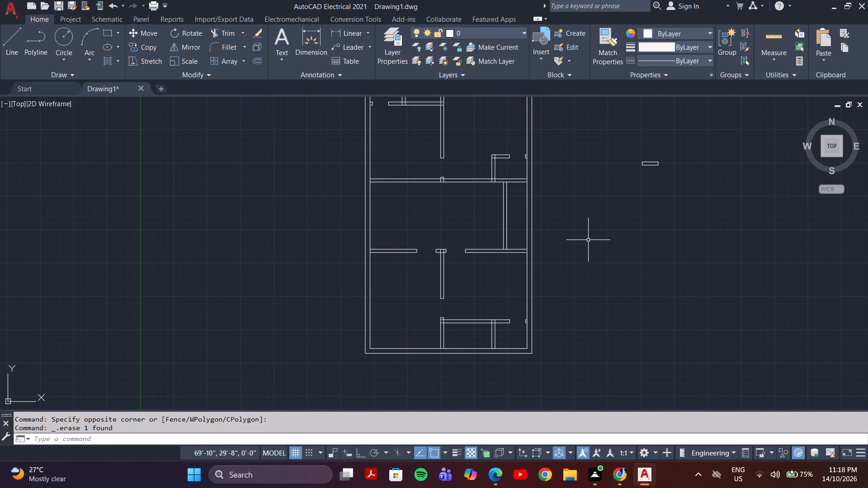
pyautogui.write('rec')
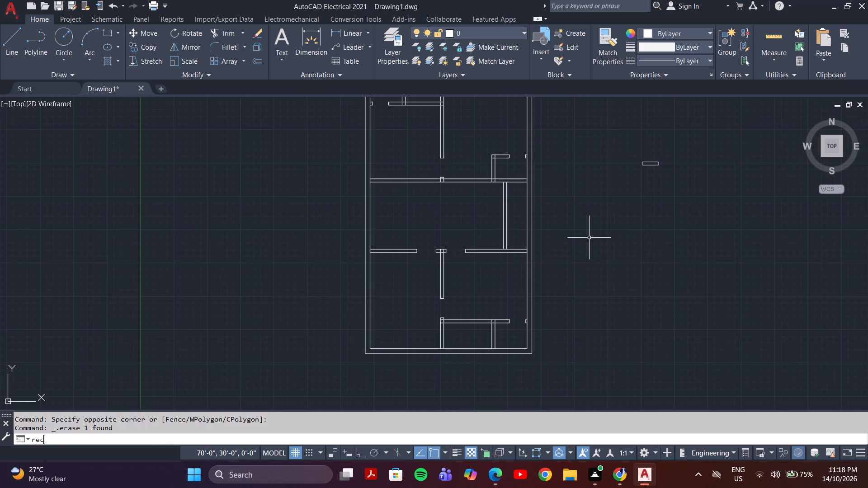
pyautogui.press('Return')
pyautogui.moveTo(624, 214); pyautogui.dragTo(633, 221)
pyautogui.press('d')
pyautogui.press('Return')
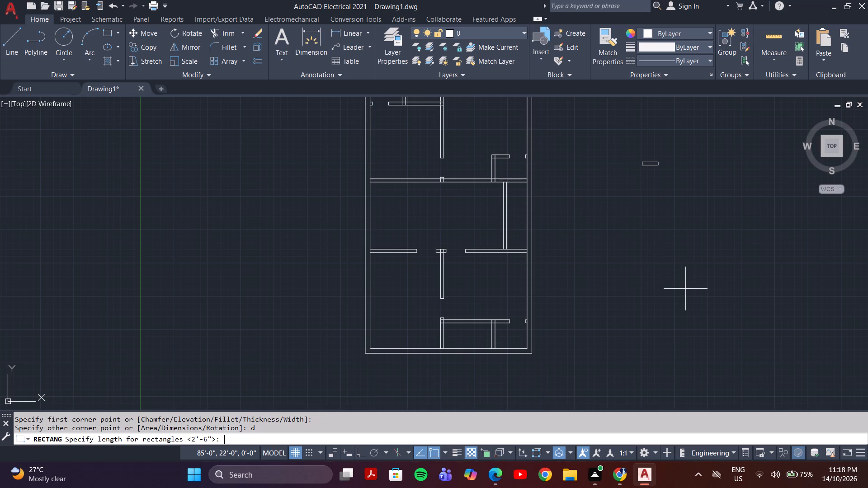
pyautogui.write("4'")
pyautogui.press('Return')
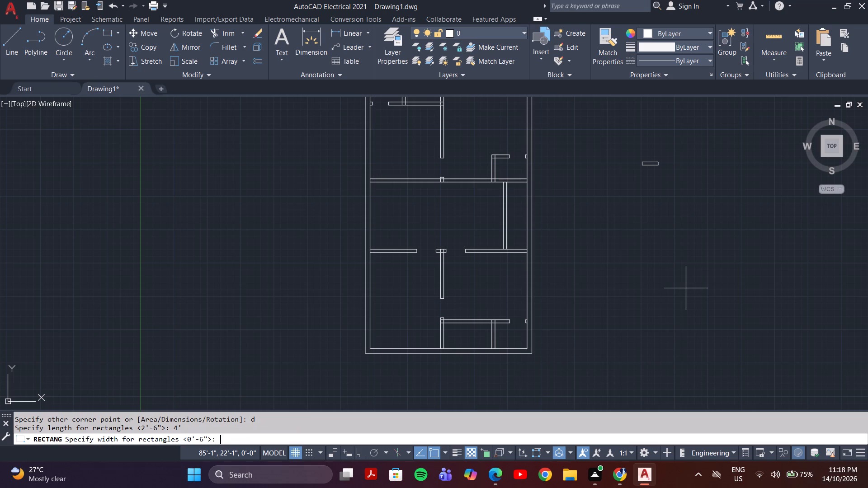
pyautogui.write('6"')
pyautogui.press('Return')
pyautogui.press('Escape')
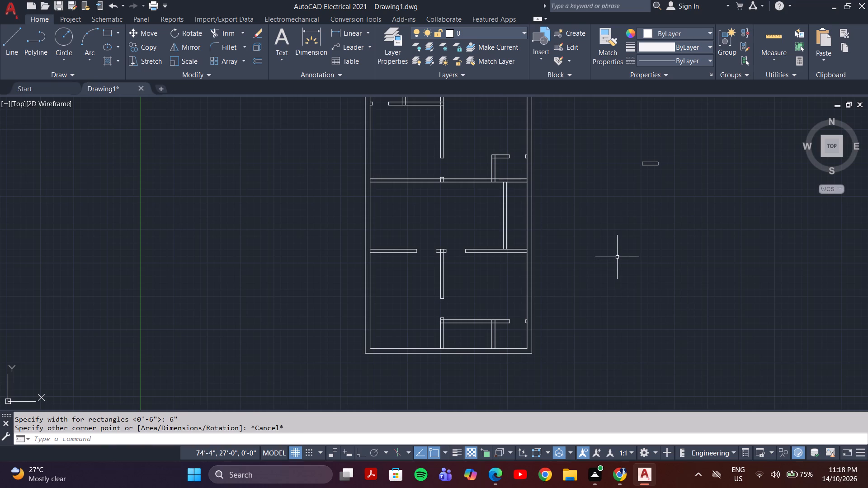
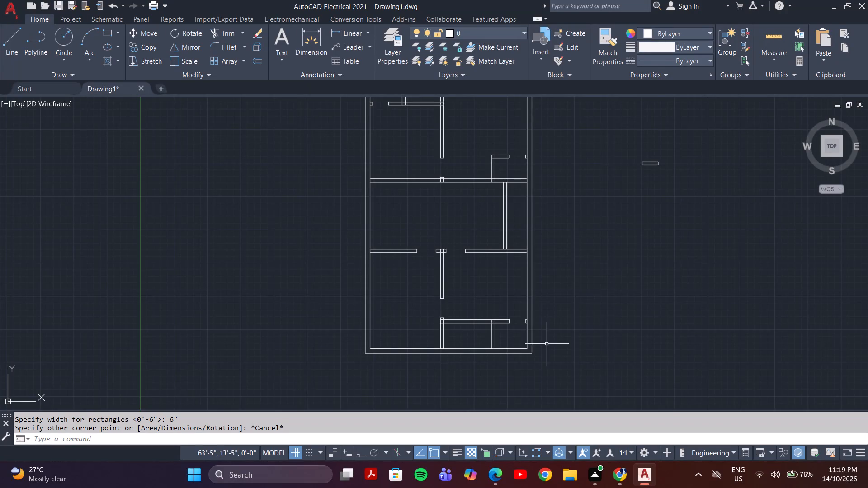
# Draw an upright rectangle 6" long by 4' wide in the empty space east of the floor plan.
pyautogui.moveTo(518, 313); pyautogui.dragTo(518, 388, button='middle')
pyautogui.scroll(2, 626, 244)
pyautogui.scroll(-3, 623, 253)
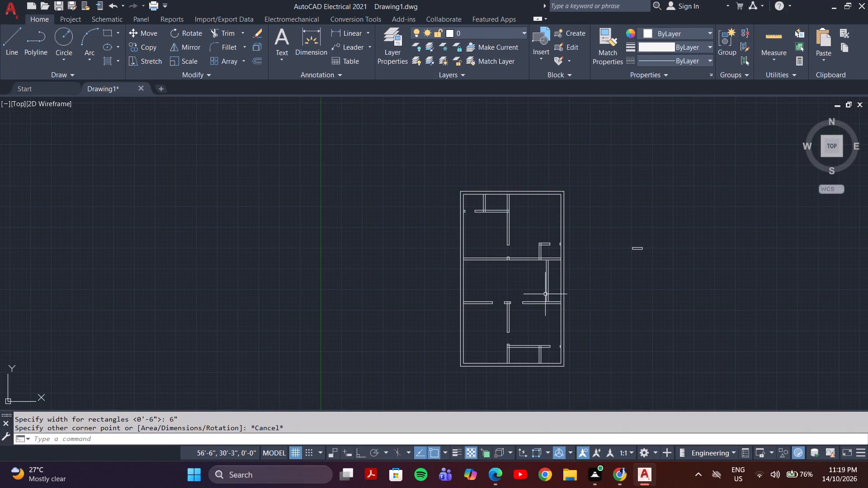
pyautogui.press('r')
pyautogui.write('ec')
pyautogui.press('Return')
pyautogui.moveTo(625, 302); pyautogui.dragTo(631, 311)
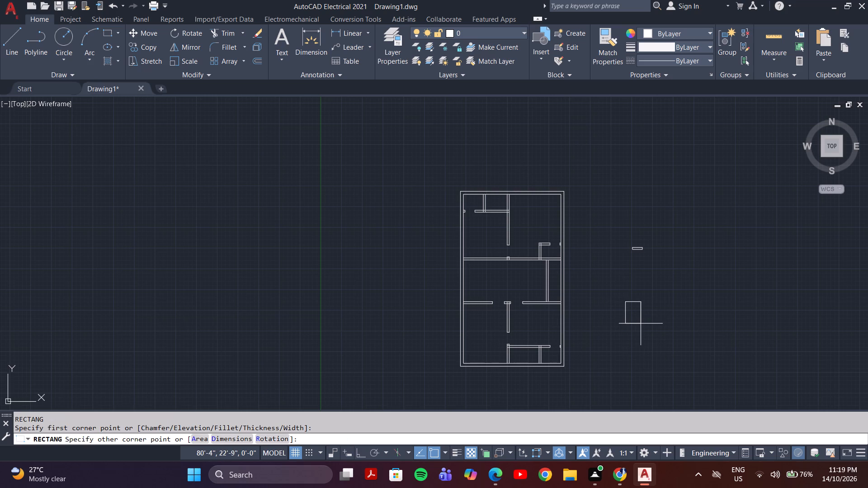
pyautogui.press('d')
pyautogui.press('Return')
pyautogui.press('4')
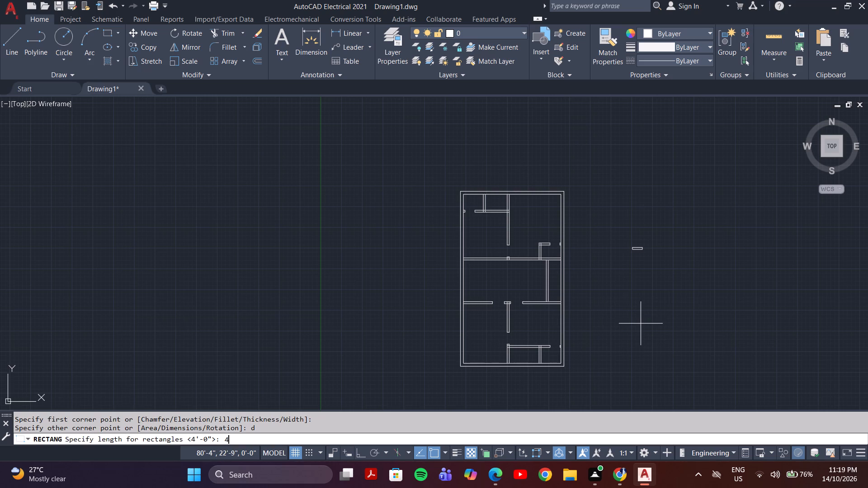
pyautogui.press('BackSpace')
pyautogui.press('6')
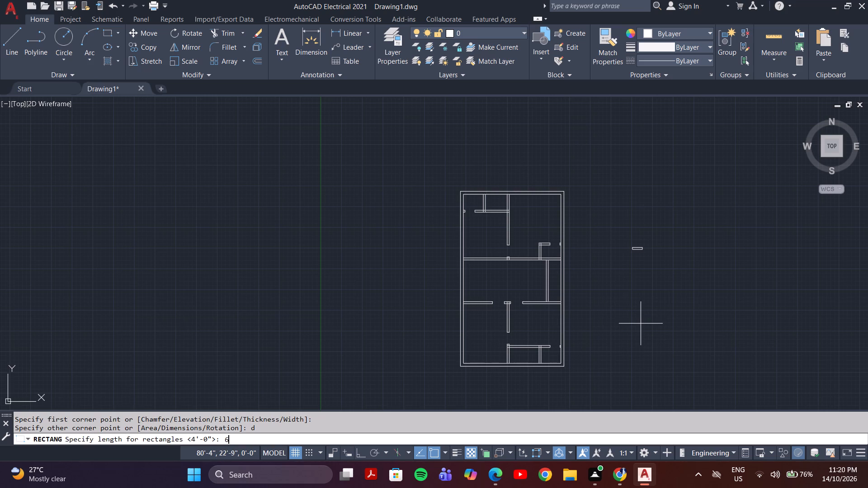
pyautogui.hotkey('shift', '"')
pyautogui.press('Return')
pyautogui.write("4'")
pyautogui.press('Return')
pyautogui.click(635, 324)
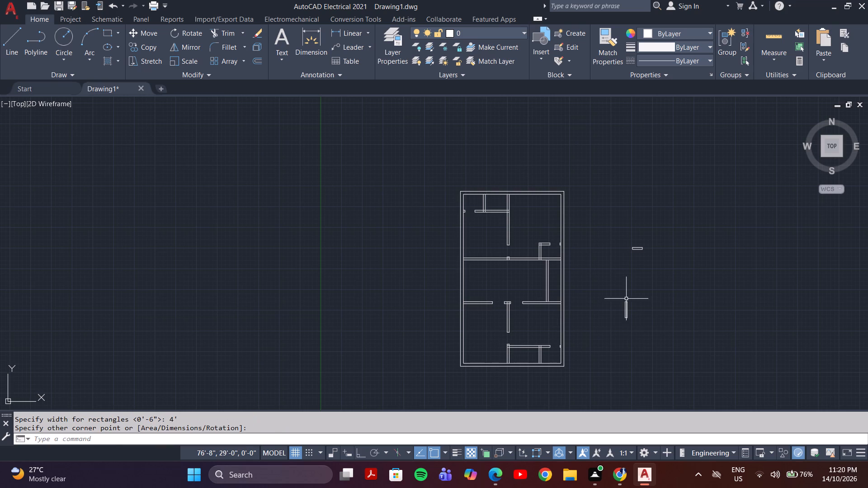
# Copy the upright 6" by 4' rectangle by its top-left corner onto the north end of the upper central partition.
pyautogui.click(626, 298)
pyautogui.click(613, 338)
pyautogui.write('co')
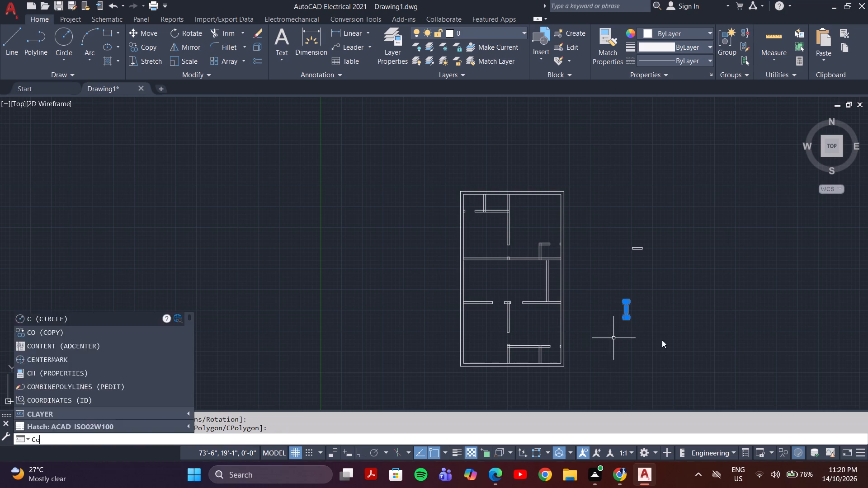
pyautogui.press('Return')
pyautogui.scroll(2, 671, 338)
pyautogui.click(551, 249)
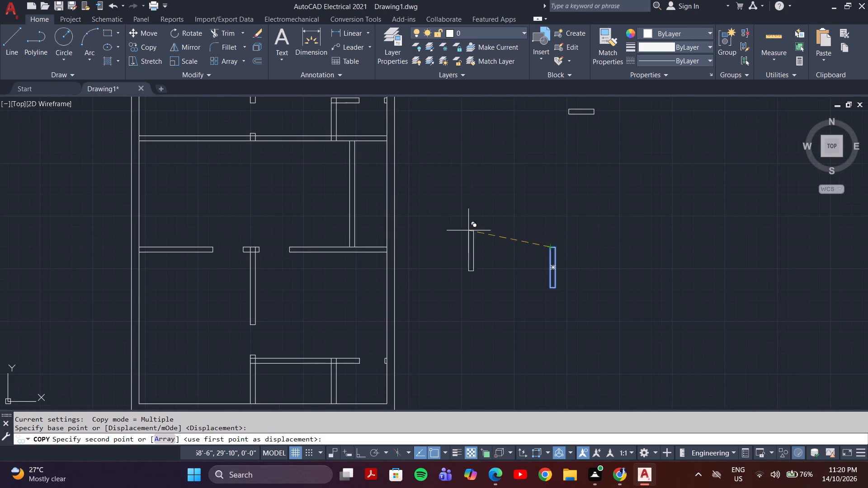
pyautogui.moveTo(455, 226); pyautogui.dragTo(655, 369, button='middle')
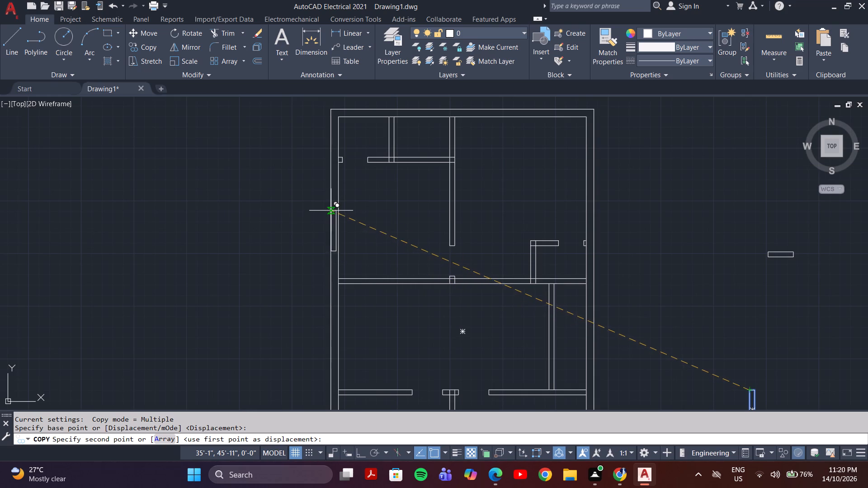
pyautogui.scroll(3, 330, 211)
pyautogui.scroll(-3, 330, 211)
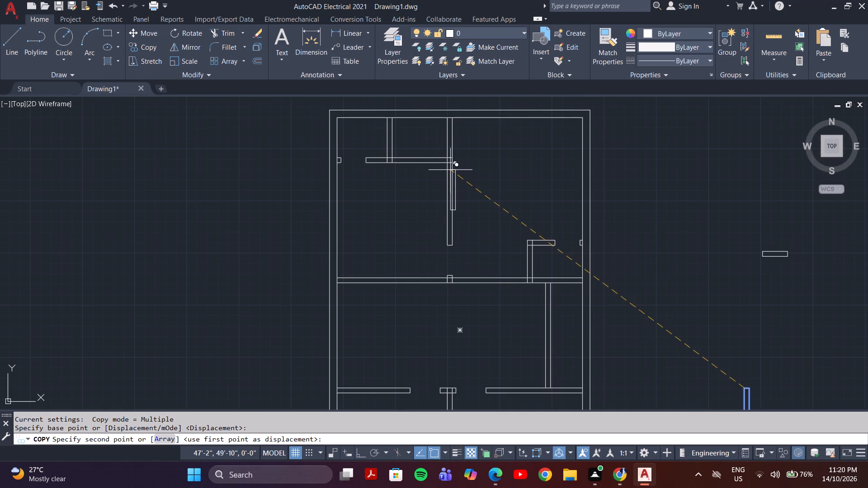
pyautogui.moveTo(449, 170); pyautogui.dragTo(445, 237, button='middle')
pyautogui.scroll(-1, 449, 191)
pyautogui.scroll(4, 446, 221)
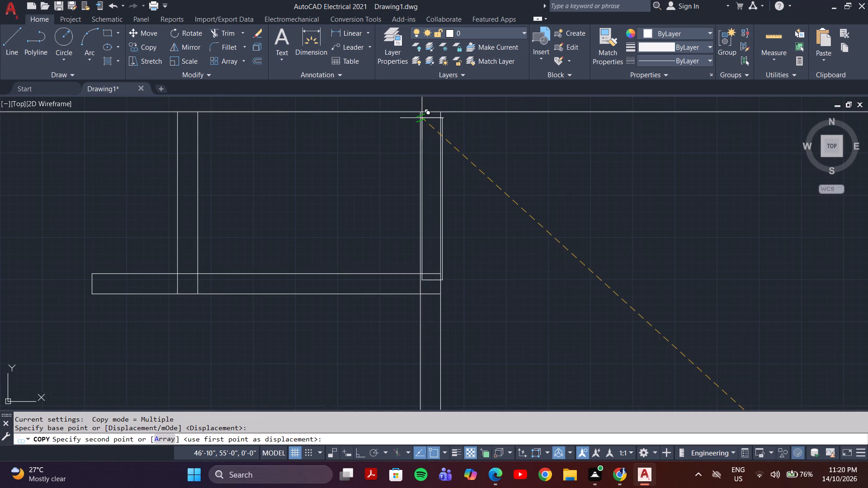
pyautogui.scroll(4, 421, 111)
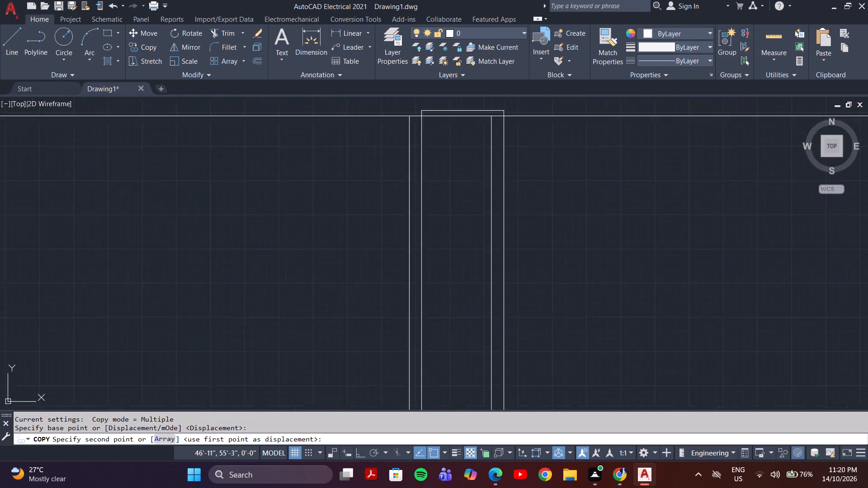
pyautogui.click(401, 120)
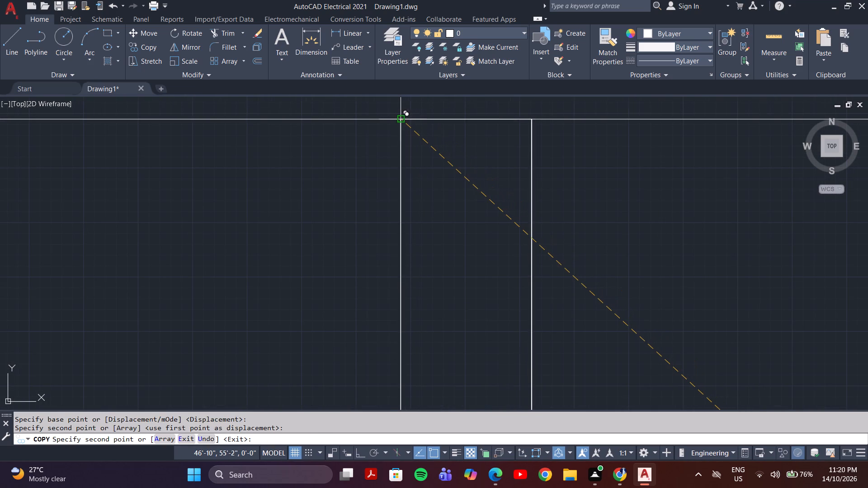
# Place another copy of the rectangle on the vertical partition near the east wall of the middle room.
pyautogui.scroll(-4, 404, 121)
pyautogui.scroll(-2, 298, 277)
pyautogui.moveTo(310, 295); pyautogui.dragTo(315, 287, button='middle')
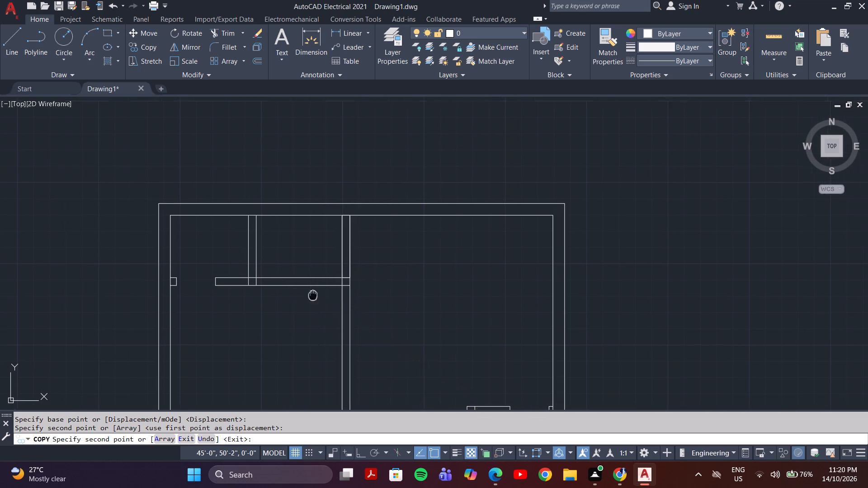
pyautogui.moveTo(315, 287); pyautogui.dragTo(331, 235, button='middle')
pyautogui.scroll(-4, 341, 256)
pyautogui.scroll(3, 368, 291)
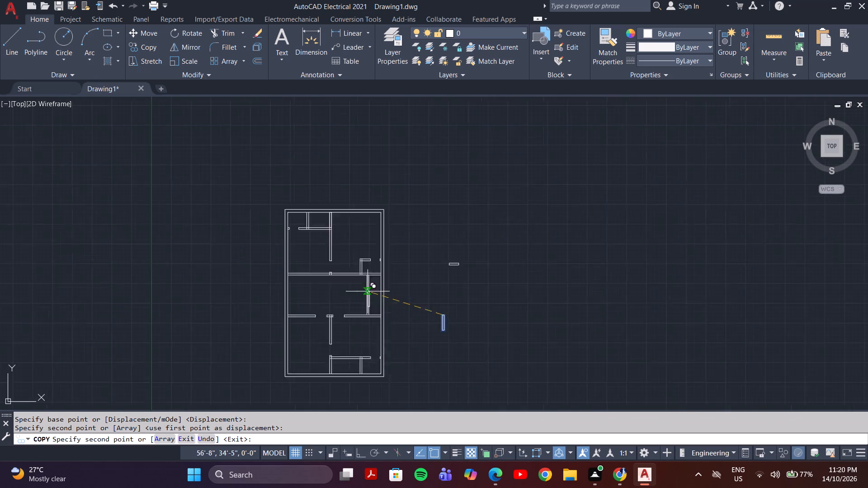
pyautogui.scroll(2, 368, 291)
pyautogui.scroll(-2, 348, 275)
pyautogui.scroll(3, 346, 274)
pyautogui.click(344, 274)
# Place another copy on the lower central partition, a little below its T-junction with the horizontal partition, and end the copying.
pyautogui.scroll(-5, 343, 273)
pyautogui.moveTo(309, 268); pyautogui.dragTo(369, 256, button='middle')
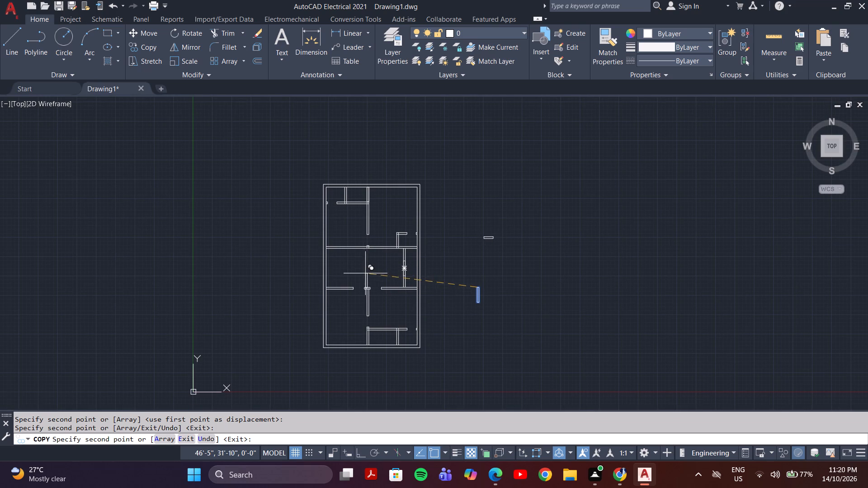
pyautogui.moveTo(334, 302); pyautogui.dragTo(365, 267, button='middle')
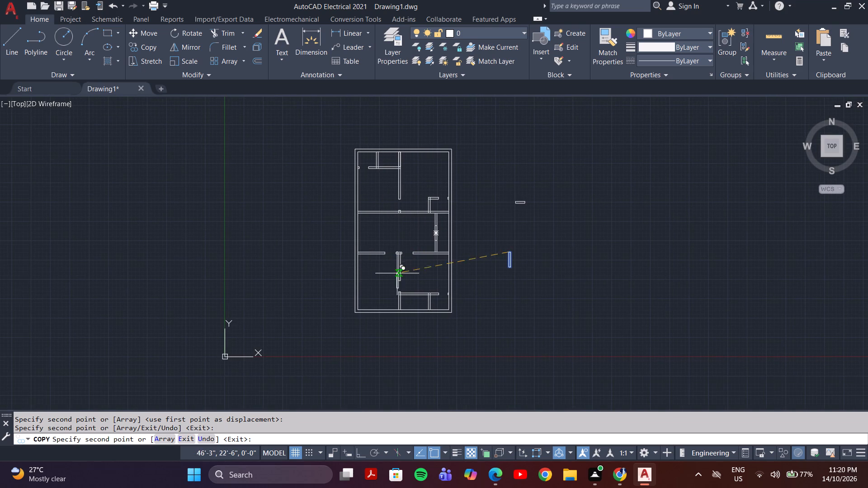
pyautogui.scroll(5, 398, 274)
pyautogui.moveTo(383, 160); pyautogui.dragTo(373, 281, button='middle')
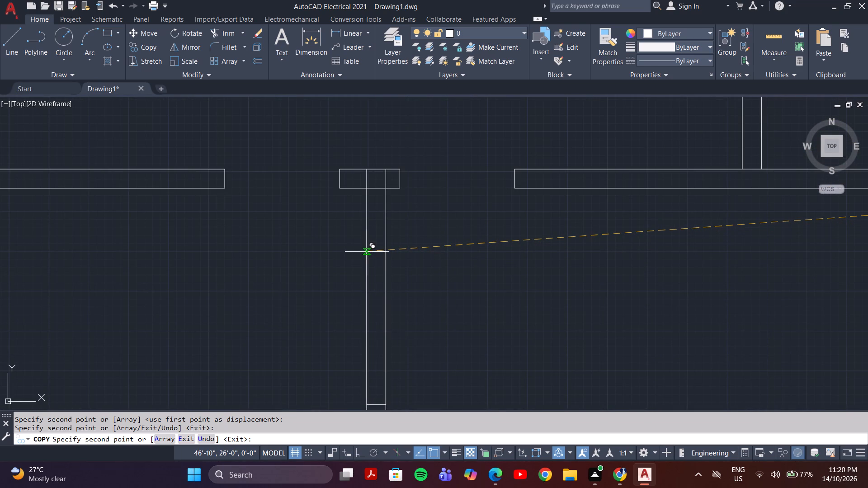
pyautogui.click(367, 252)
pyautogui.scroll(-2, 367, 255)
pyautogui.press('Escape')
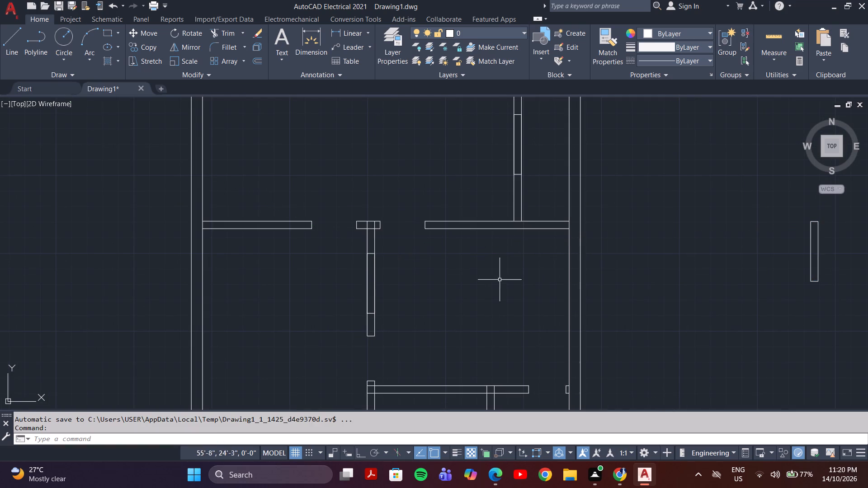
# Draw a vertical centre line between the short-side midpoints of the rectangle on the lower central partition.
pyautogui.press('l')
pyautogui.press('Return')
pyautogui.scroll(2, 403, 292)
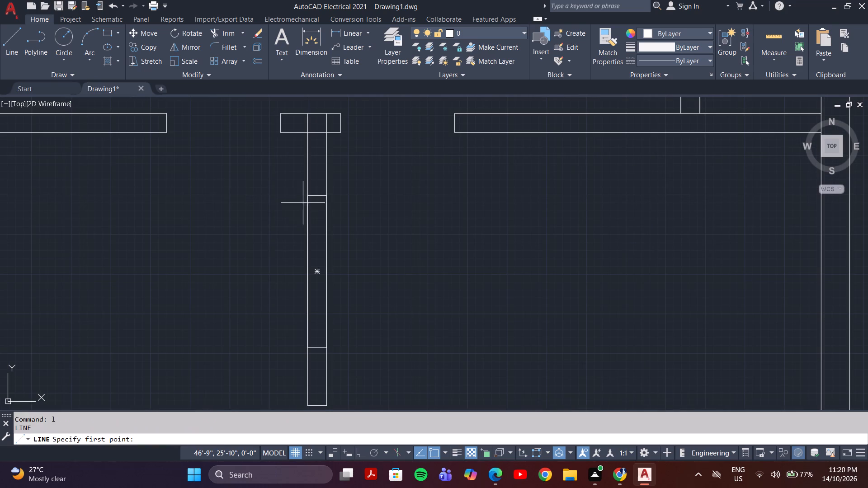
pyautogui.click(319, 196)
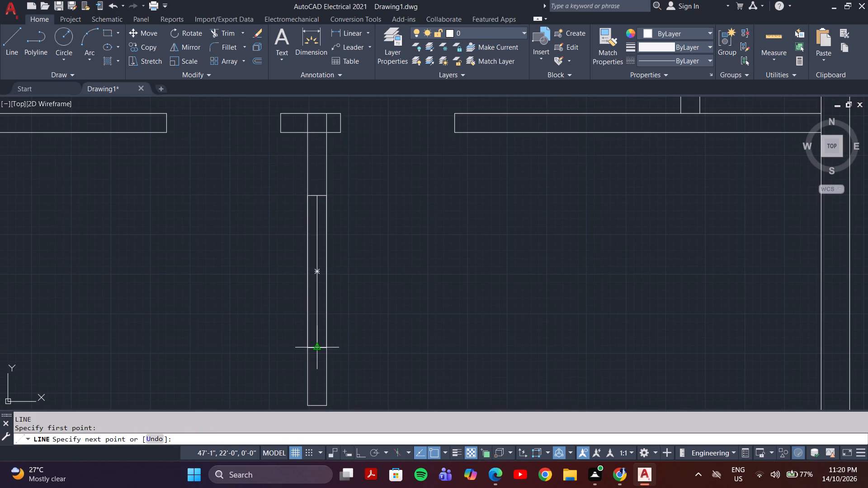
pyautogui.click(317, 350)
pyautogui.press('Escape')
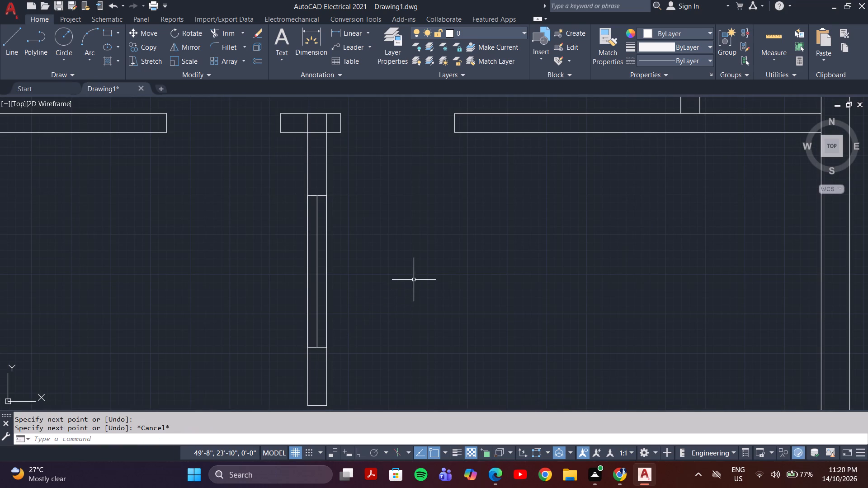
# Draw a vertical centre line through the rectangle on the middle room's east partition.
pyautogui.scroll(-2, 448, 262)
pyautogui.moveTo(548, 187); pyautogui.dragTo(403, 356, button='middle')
pyautogui.scroll(3, 385, 317)
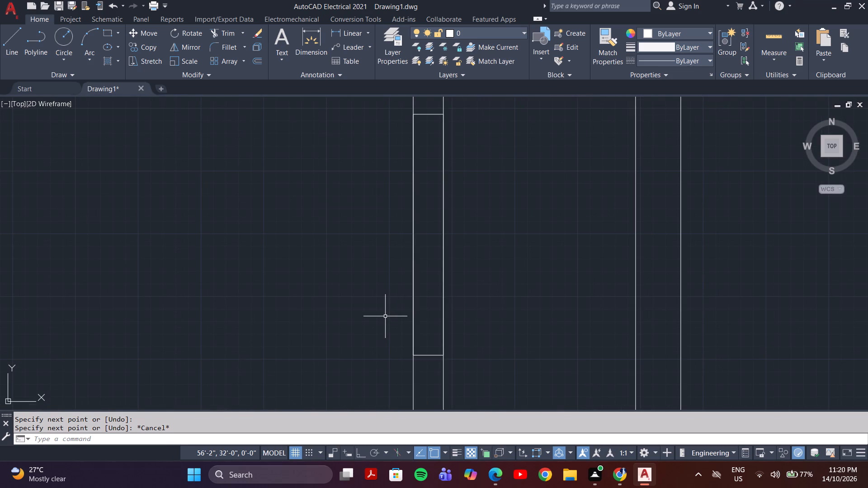
pyautogui.press('l')
pyautogui.press('Return')
pyautogui.moveTo(416, 311); pyautogui.dragTo(406, 338, button='middle')
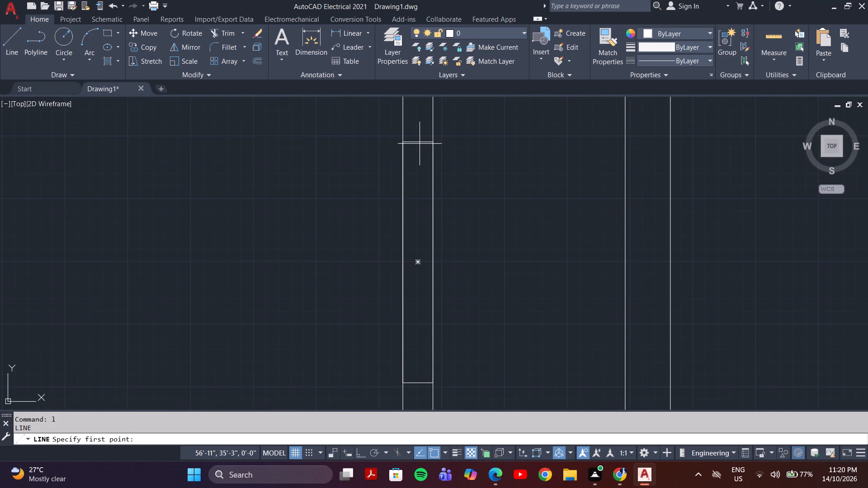
pyautogui.click(419, 143)
pyautogui.click(419, 382)
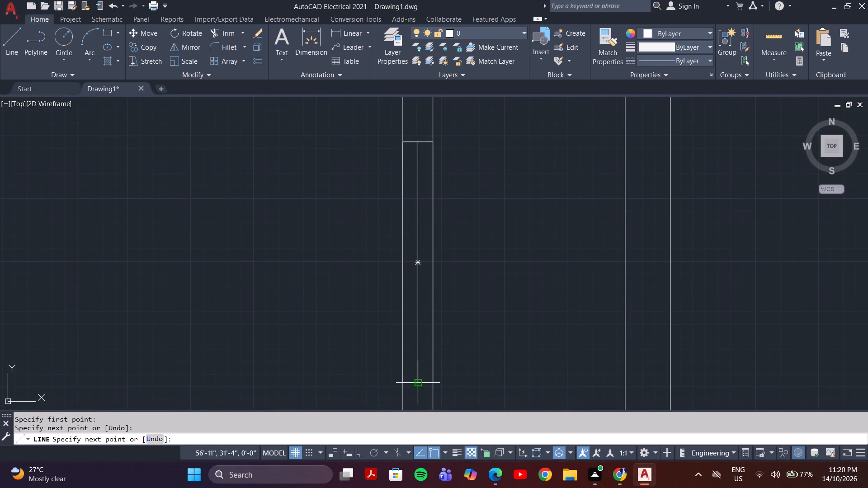
pyautogui.press('Escape')
# Draw a vertical centre line through the rectangle at the north end of the upper central partition.
pyautogui.scroll(-5, 344, 300)
pyautogui.moveTo(261, 246); pyautogui.dragTo(394, 335, button='middle')
pyautogui.scroll(3, 404, 253)
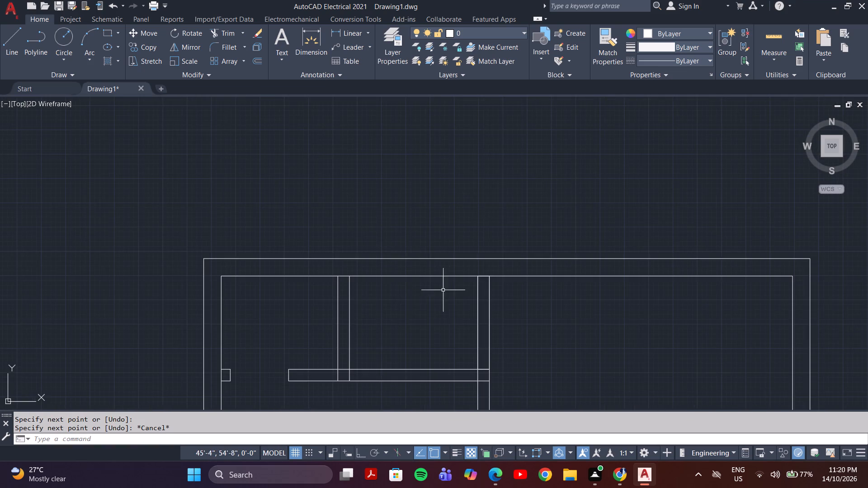
pyautogui.moveTo(445, 292); pyautogui.dragTo(408, 275, button='middle')
pyautogui.scroll(2, 458, 318)
pyautogui.press('l')
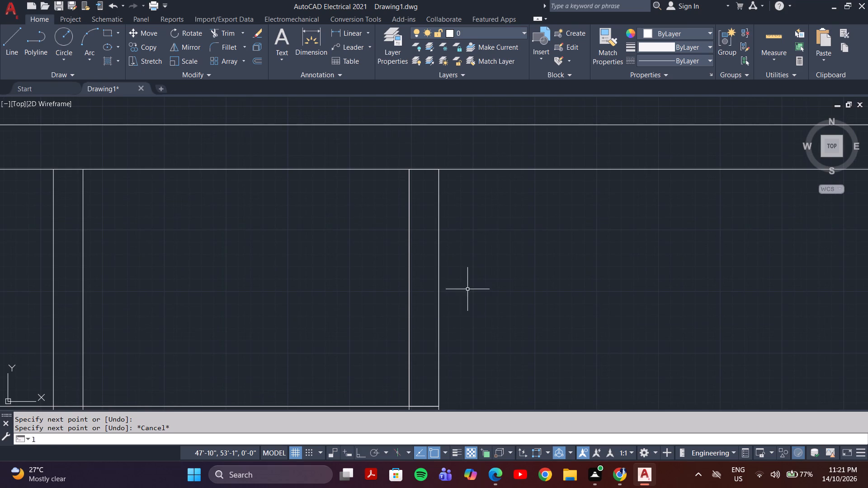
pyautogui.press('Return')
pyautogui.click(422, 167)
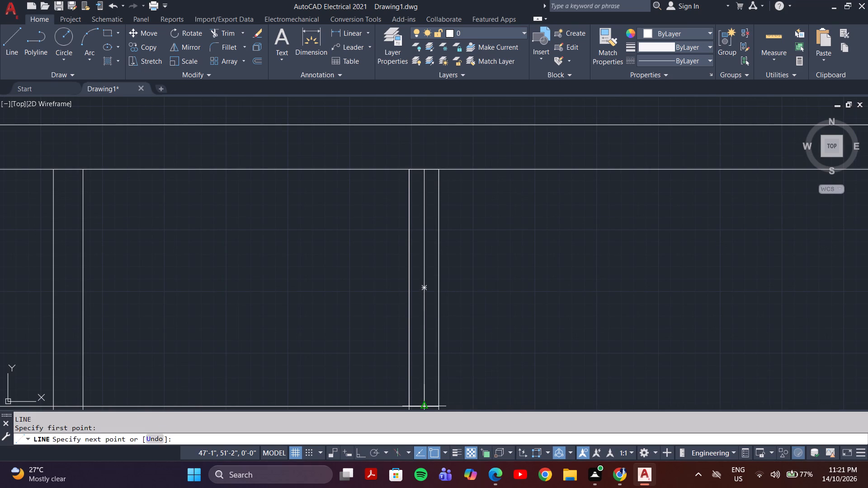
pyautogui.click(423, 408)
pyautogui.press('Escape')
# Draw a vertical centre line through the standalone upright rectangle east of the floor plan.
pyautogui.scroll(-3, 569, 358)
pyautogui.moveTo(632, 348); pyautogui.dragTo(354, 314, button='middle')
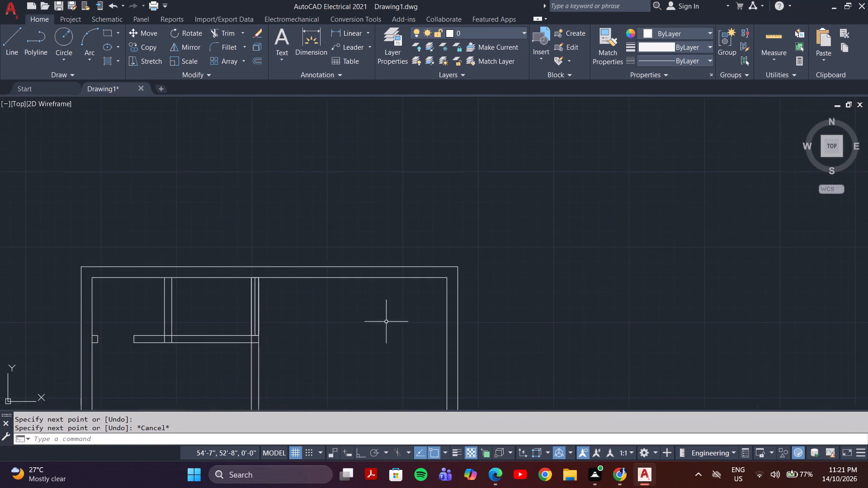
pyautogui.moveTo(604, 373); pyautogui.dragTo(552, 225, button='middle')
pyautogui.scroll(-2, 569, 250)
pyautogui.moveTo(604, 373); pyautogui.dragTo(585, 318, button='middle')
pyautogui.scroll(4, 575, 317)
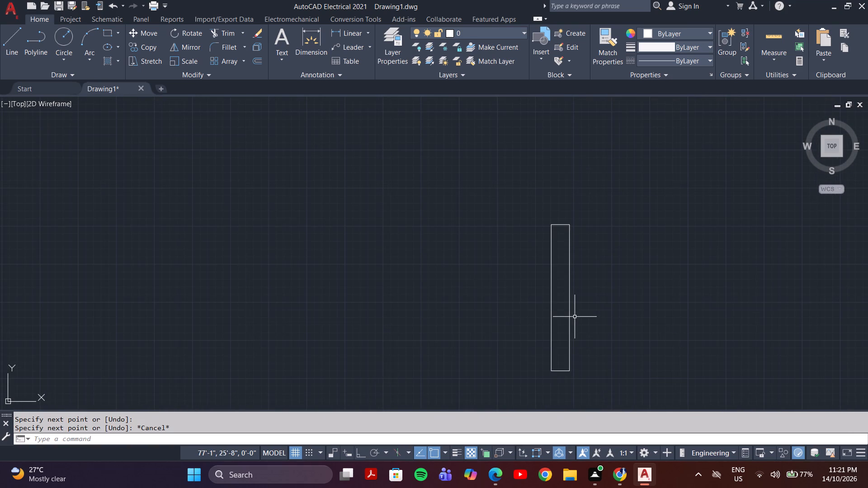
pyautogui.press('l')
pyautogui.press('Return')
pyautogui.click(559, 223)
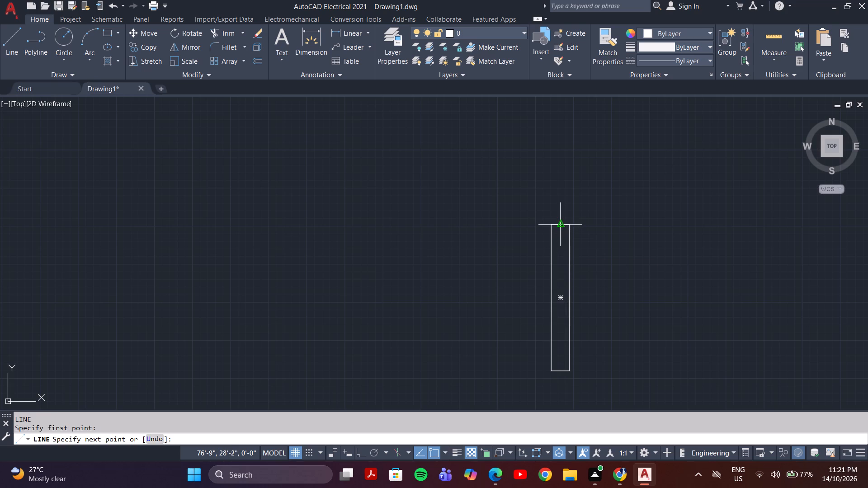
pyautogui.click(559, 371)
pyautogui.press('Escape')
# Copy the standalone rectangle with its centre line into the northwest room, below the short horizontal partition.
pyautogui.moveTo(581, 201); pyautogui.dragTo(574, 211)
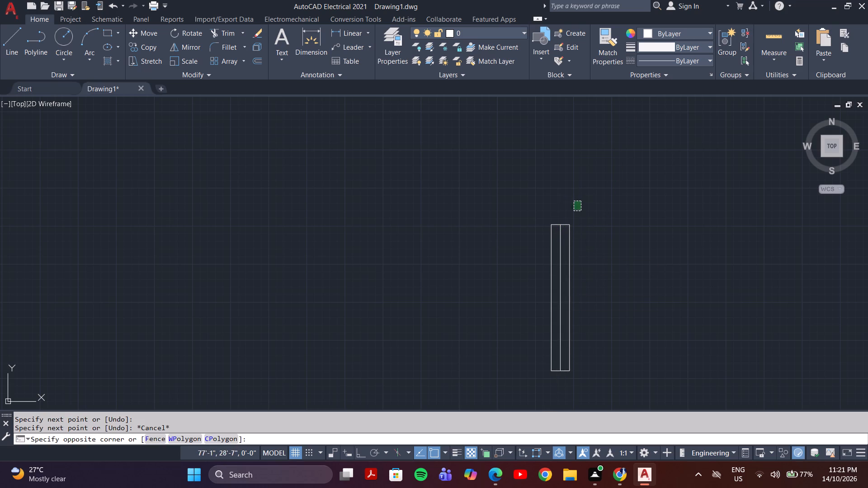
pyautogui.click(541, 389)
pyautogui.press('c')
pyautogui.press('o')
pyautogui.press('Return')
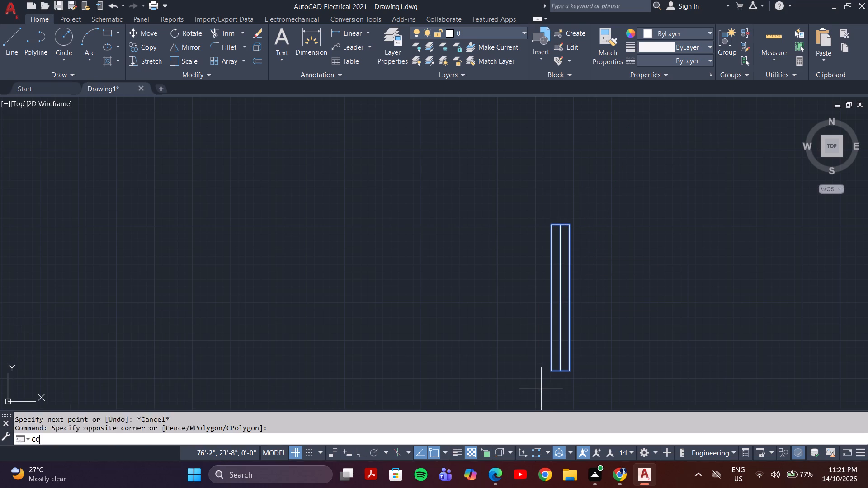
pyautogui.click(552, 228)
pyautogui.scroll(-5, 369, 260)
pyautogui.moveTo(349, 254); pyautogui.dragTo(496, 266, button='middle')
pyautogui.scroll(4, 408, 222)
pyautogui.moveTo(408, 222); pyautogui.dragTo(422, 424, button='middle')
pyautogui.click(453, 239)
pyautogui.press('Escape')
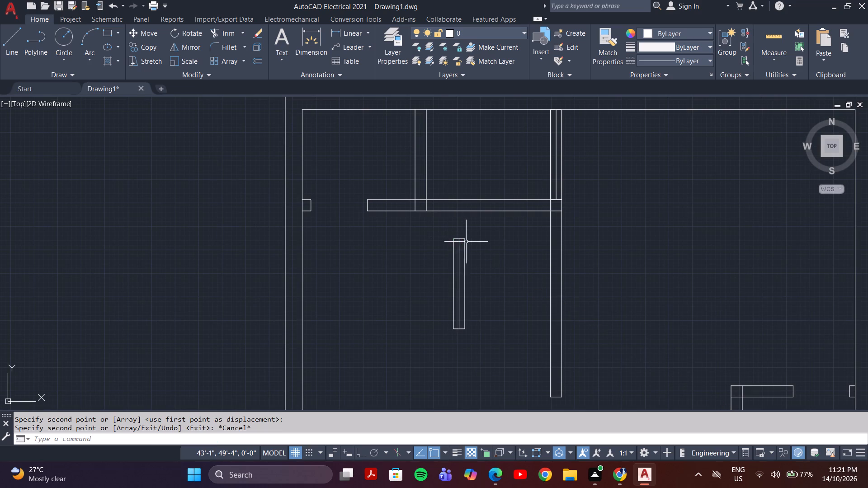
# Rotate the copied window rectangle and its centre line 90 degrees about its lower east corner so it lies horizontally.
pyautogui.click(467, 234)
pyautogui.click(434, 347)
pyautogui.press('r')
pyautogui.press('o')
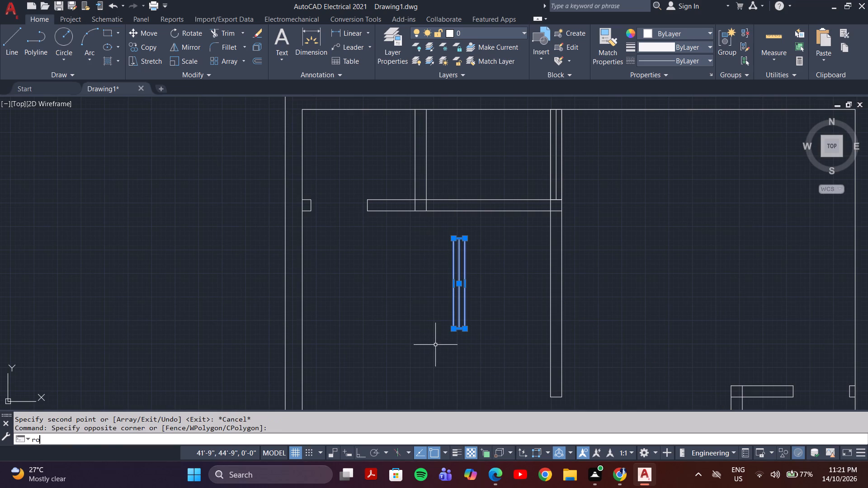
pyautogui.press('Return')
pyautogui.click(465, 327)
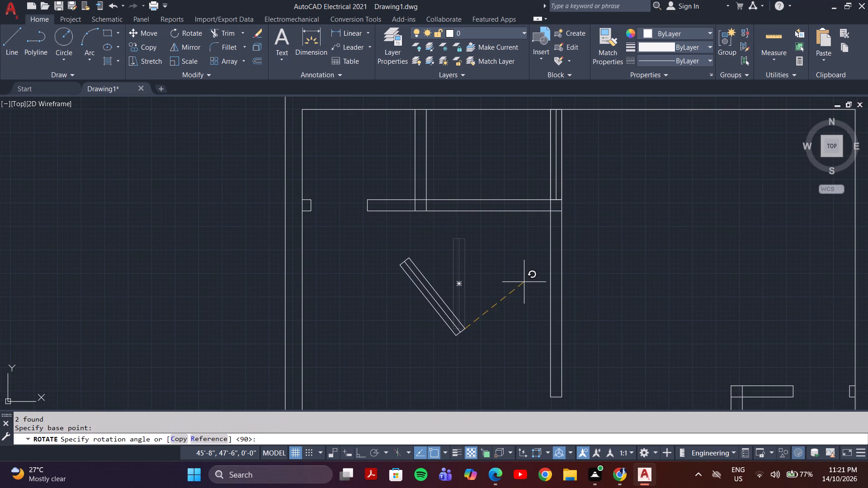
pyautogui.press('F8')
pyautogui.click(506, 279)
pyautogui.press('Escape')
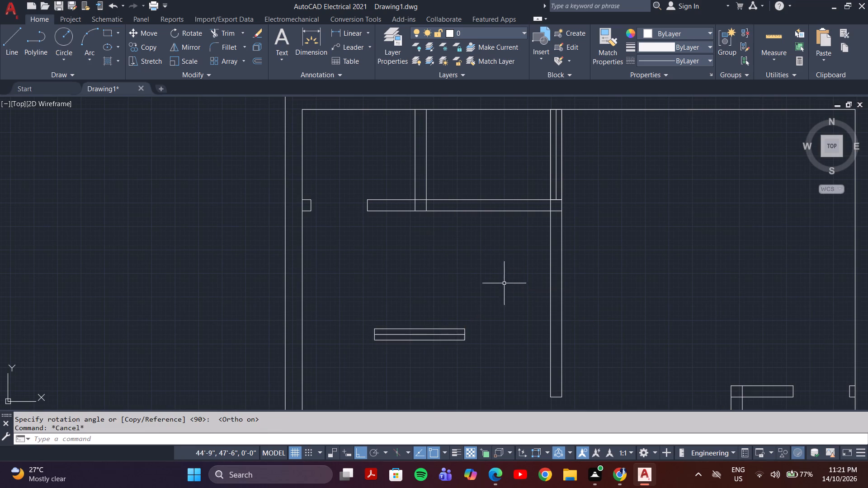
# Move the horizontal window into the northwest room's horizontal partition, between the two vertical partitions north of it.
pyautogui.click(504, 284)
pyautogui.click(355, 365)
pyautogui.press('m')
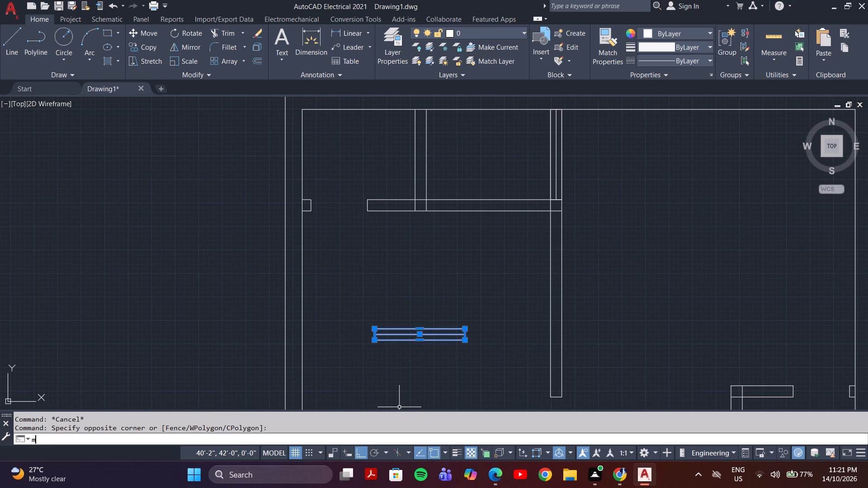
pyautogui.press('Return')
pyautogui.click(376, 327)
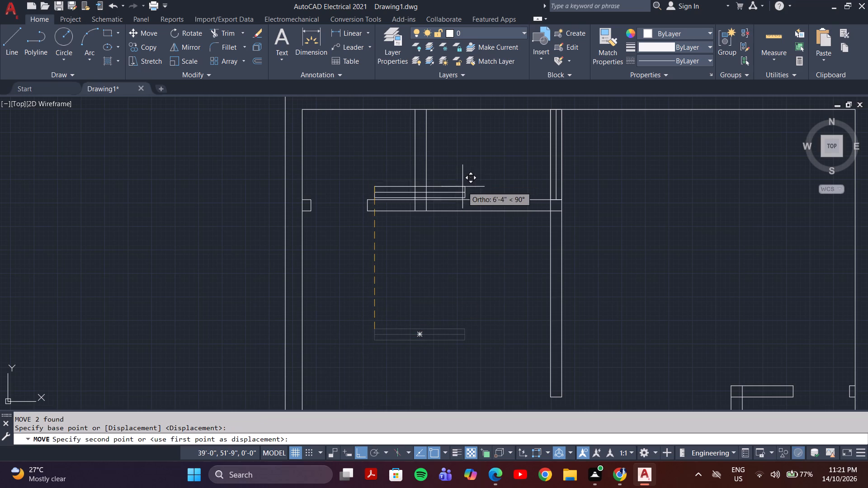
pyautogui.press('F8')
pyautogui.scroll(3, 464, 199)
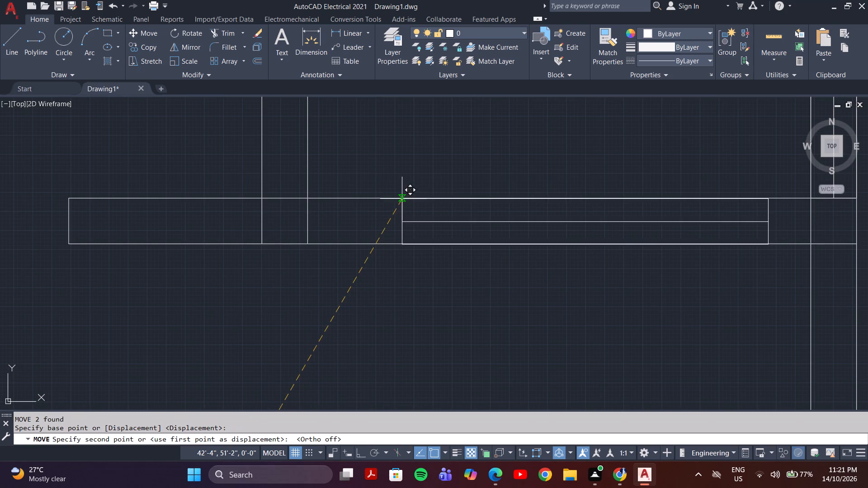
pyautogui.click(402, 198)
pyautogui.scroll(-3, 402, 202)
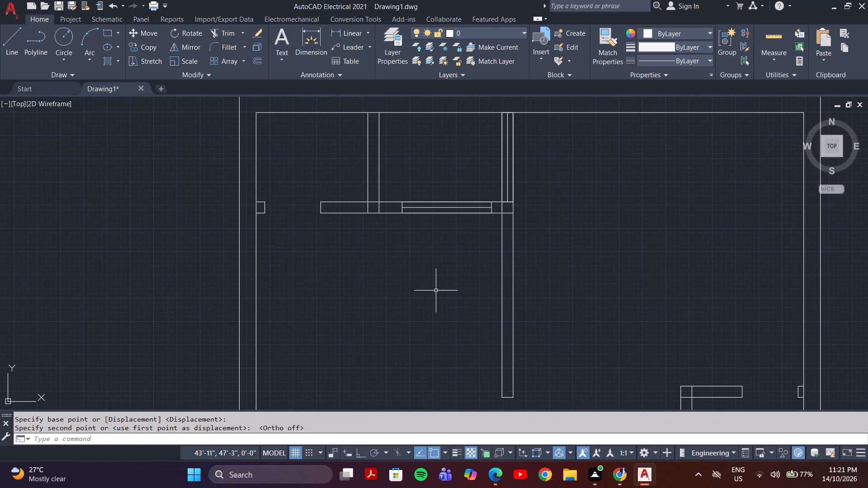
# Copy the horizontal window with its centre line into the western partition segment along the middle room's south side.
pyautogui.scroll(-2, 459, 319)
pyautogui.moveTo(458, 330); pyautogui.dragTo(469, 235, button='middle')
pyautogui.moveTo(520, 286); pyautogui.dragTo(535, 181, button='middle')
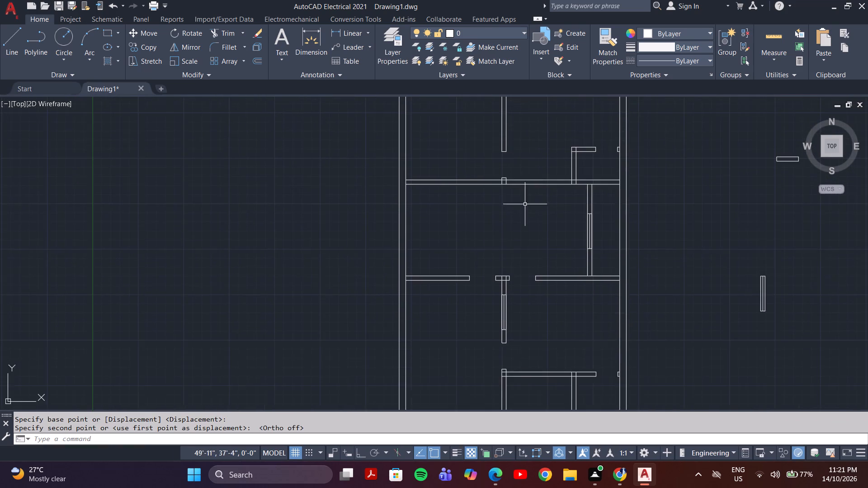
pyautogui.scroll(-1, 474, 235)
pyautogui.moveTo(474, 235); pyautogui.dragTo(465, 288, button='middle')
pyautogui.scroll(3, 462, 182)
pyautogui.moveTo(436, 204); pyautogui.dragTo(445, 213)
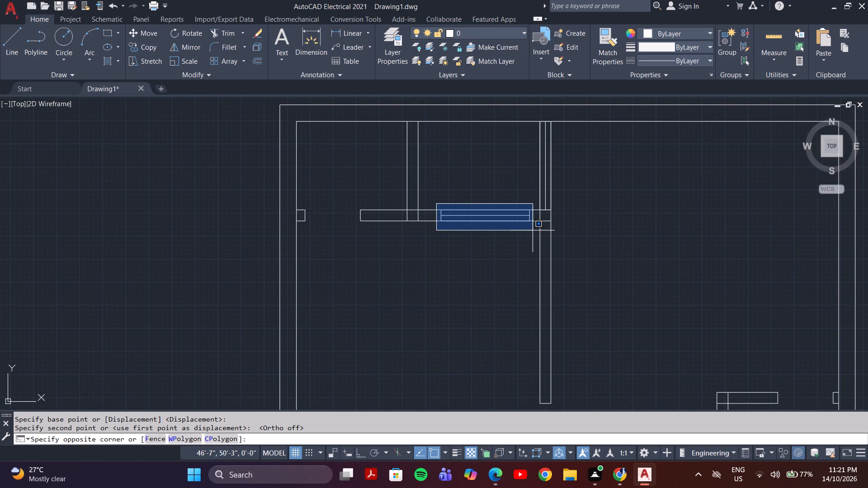
pyautogui.click(531, 229)
pyautogui.write('co')
pyautogui.press('Return')
pyautogui.click(442, 211)
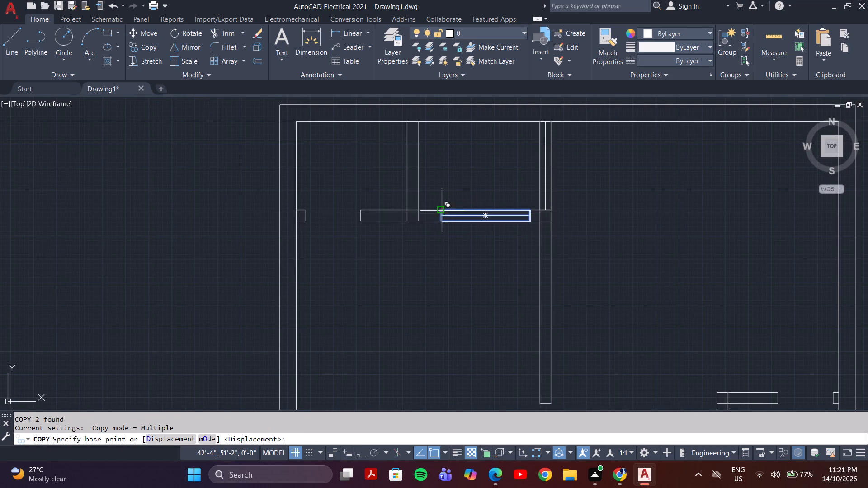
pyautogui.scroll(-1, 418, 288)
pyautogui.moveTo(418, 288); pyautogui.dragTo(439, 239, button='middle')
pyautogui.moveTo(407, 322); pyautogui.dragTo(443, 235, button='middle')
pyautogui.moveTo(431, 337); pyautogui.dragTo(464, 225, button='middle')
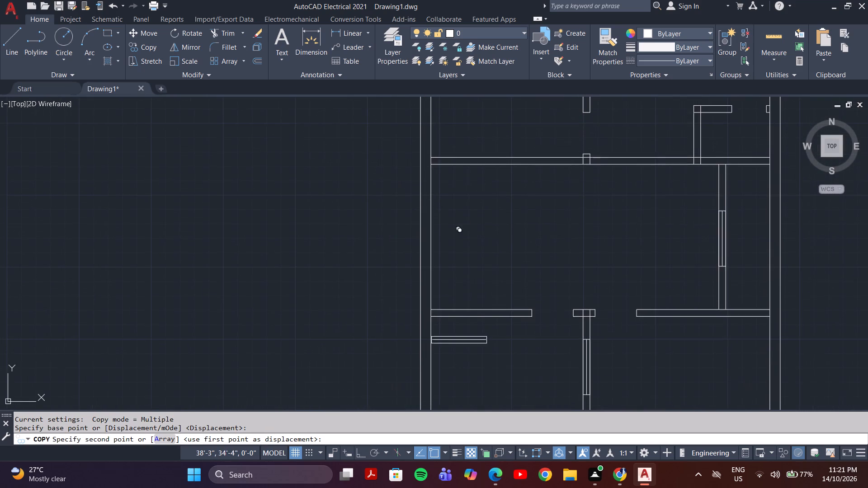
pyautogui.scroll(4, 474, 329)
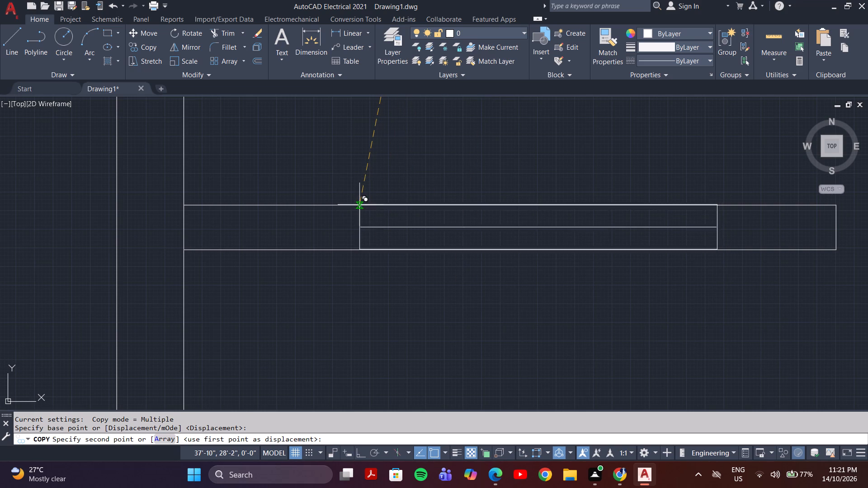
pyautogui.click(359, 205)
# Place another copy of the horizontal window in the southernmost horizontal partition, west of its vertical branch.
pyautogui.scroll(-4, 360, 208)
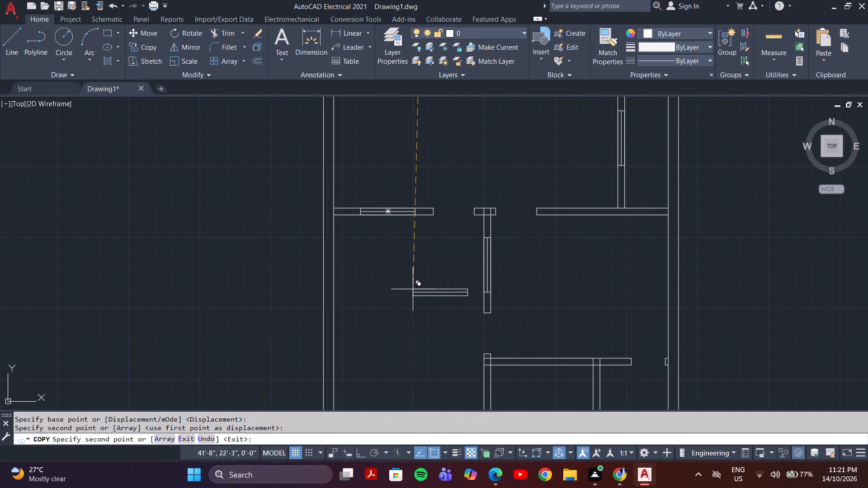
pyautogui.moveTo(450, 336); pyautogui.dragTo(470, 254, button='middle')
pyautogui.click(541, 277)
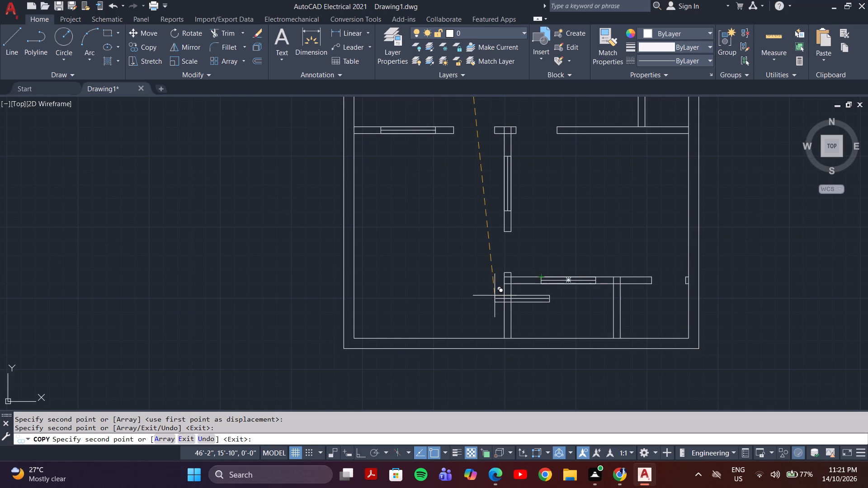
pyautogui.press('Escape')
# Trim away the vertical partition lines running from the southernmost horizontal partition's west end down to the south outer wall.
pyautogui.write('tr')
pyautogui.press('Return')
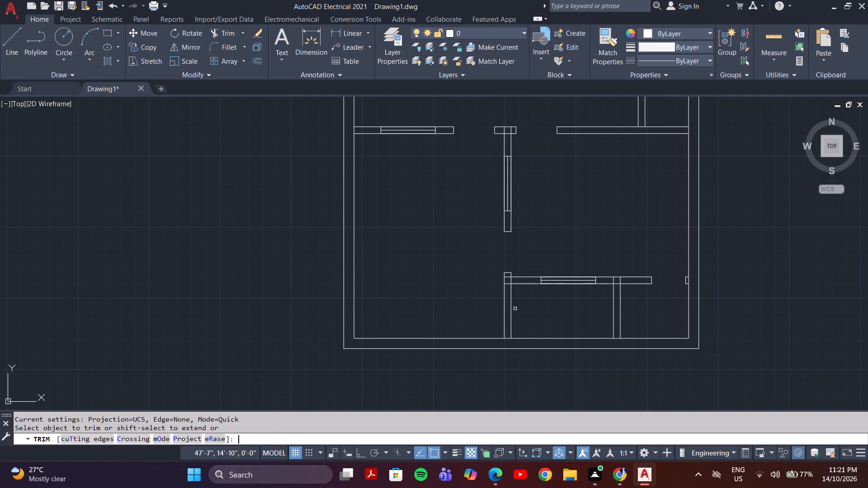
pyautogui.click(518, 308)
pyautogui.click(464, 311)
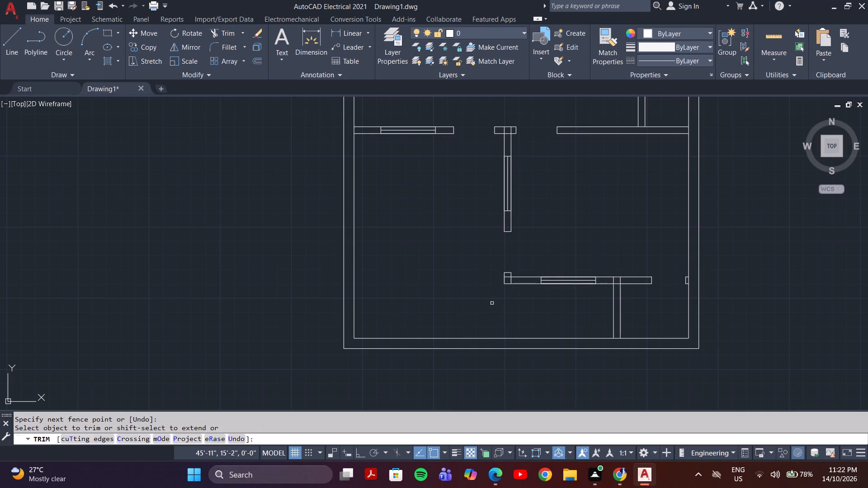
pyautogui.moveTo(493, 301); pyautogui.dragTo(447, 349, button='middle')
pyautogui.scroll(-3, 428, 321)
pyautogui.scroll(2, 507, 288)
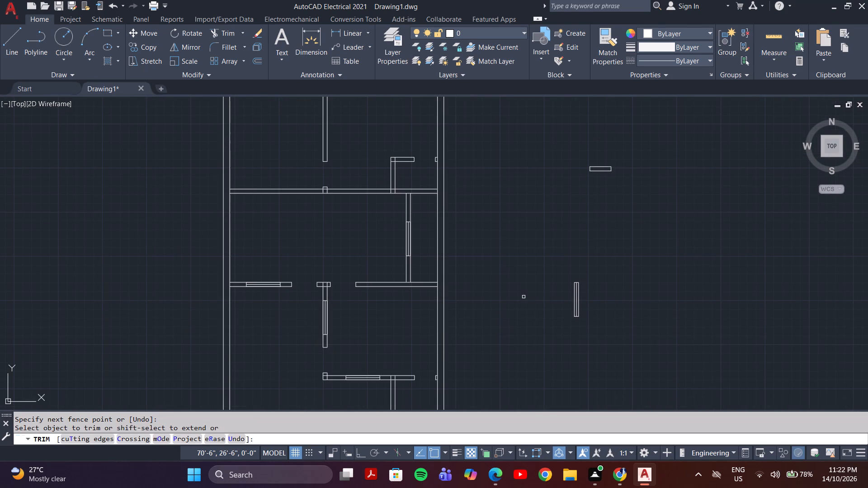
pyautogui.press('Escape')
# Draw a standalone upright rectangle 9" long by 4' wide just east of the floor plan.
pyautogui.write('re')
pyautogui.press('c')
pyautogui.press('Return')
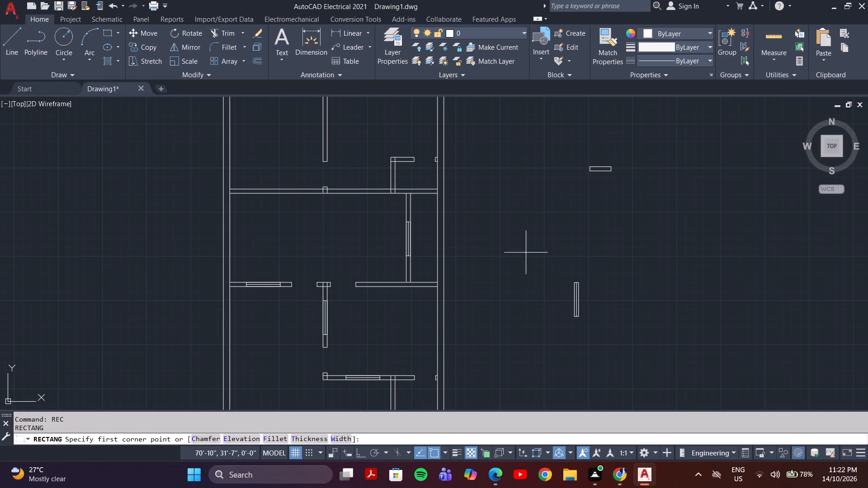
pyautogui.click(513, 245)
pyautogui.press('d')
pyautogui.press('Return')
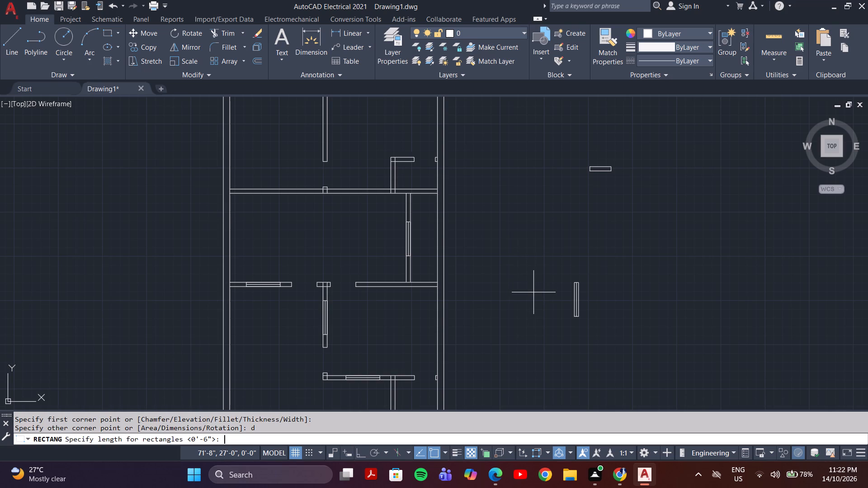
pyautogui.press('9')
pyautogui.hotkey('shift', '"')
pyautogui.press('Return')
pyautogui.write("4'")
pyautogui.press('Return')
pyautogui.click(530, 241)
pyautogui.click(526, 219)
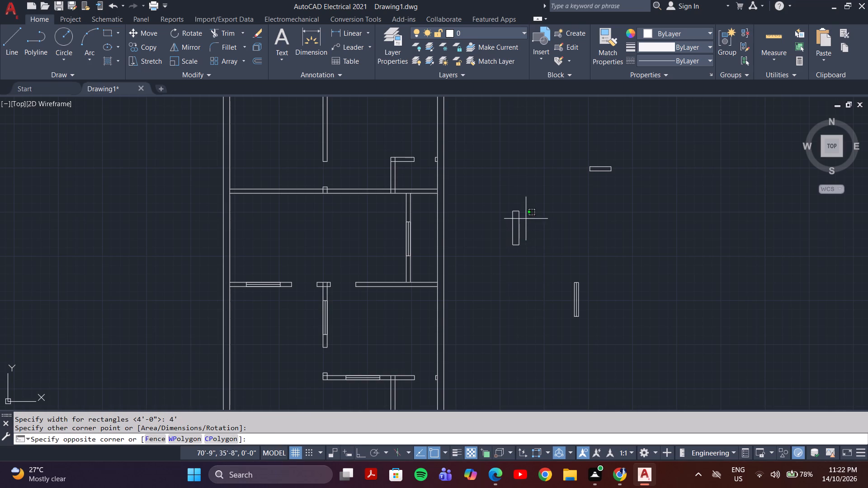
pyautogui.press('Escape')
# Draw a vertical centre line through the new 9" by 4' rectangle between its short-side midpoints.
pyautogui.click(526, 207)
pyautogui.click(502, 258)
pyautogui.scroll(4, 508, 249)
pyautogui.moveTo(508, 249); pyautogui.dragTo(458, 363, button='middle')
pyautogui.press('Escape')
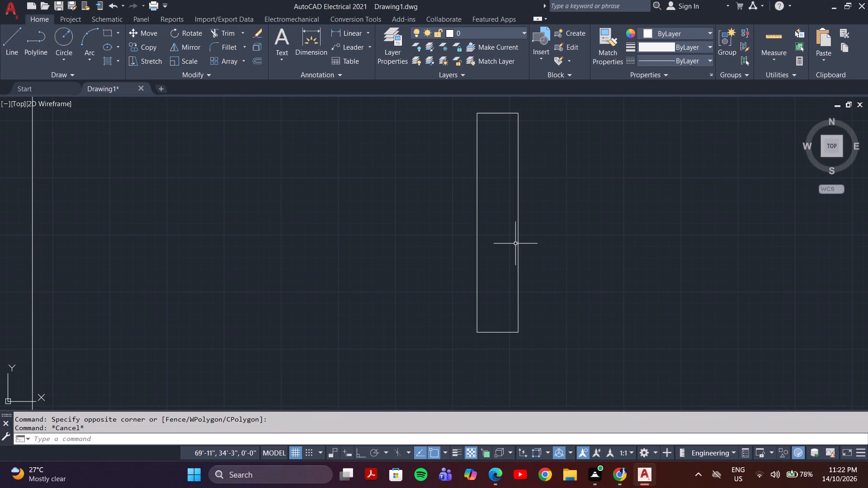
pyautogui.press('l')
pyautogui.press('Return')
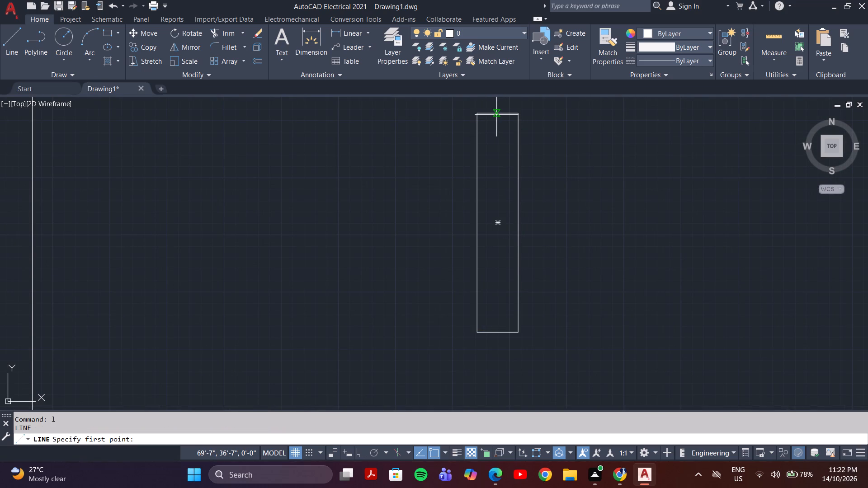
pyautogui.moveTo(496, 114); pyautogui.dragTo(496, 126)
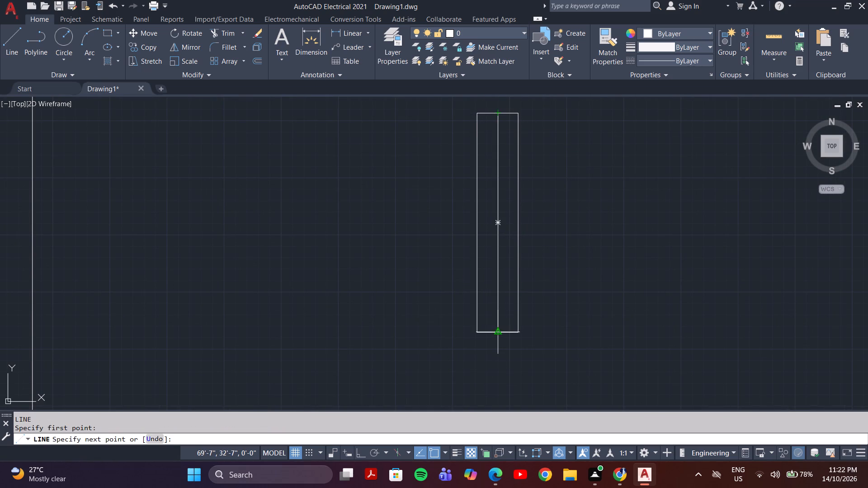
pyautogui.click(499, 335)
pyautogui.press('Escape')
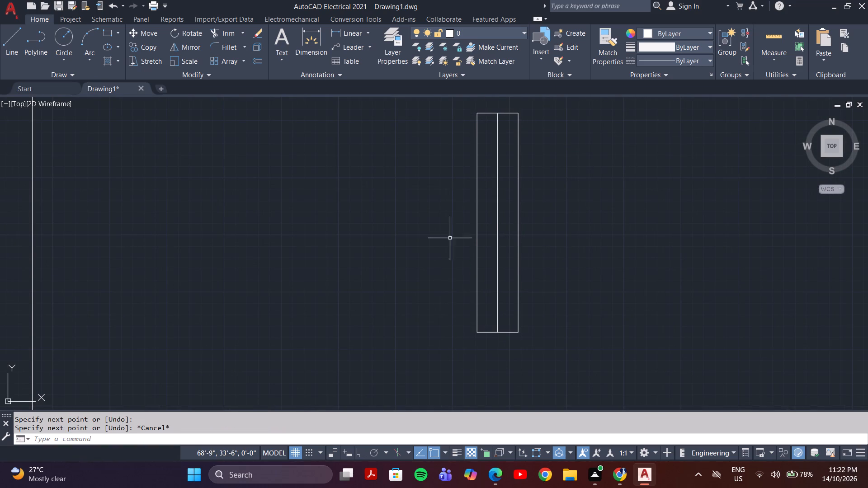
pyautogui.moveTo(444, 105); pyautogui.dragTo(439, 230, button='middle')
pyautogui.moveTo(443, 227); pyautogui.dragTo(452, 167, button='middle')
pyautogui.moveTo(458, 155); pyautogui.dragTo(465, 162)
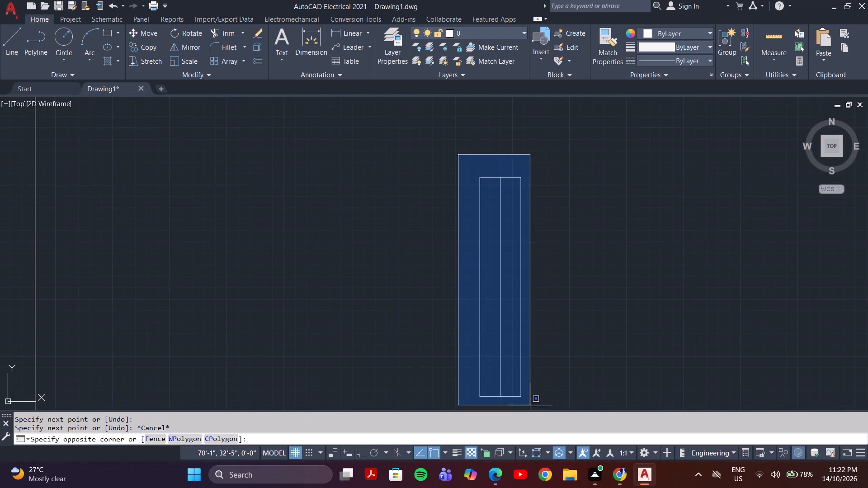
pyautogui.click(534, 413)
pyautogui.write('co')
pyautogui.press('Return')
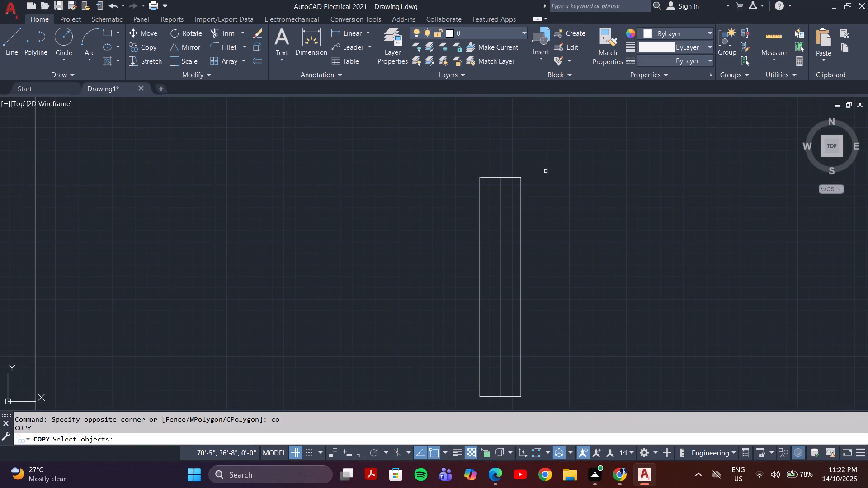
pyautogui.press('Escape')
# Copy the 9" by 4' window with its centre line onto the west outer wall alongside the middle room.
pyautogui.click(471, 172)
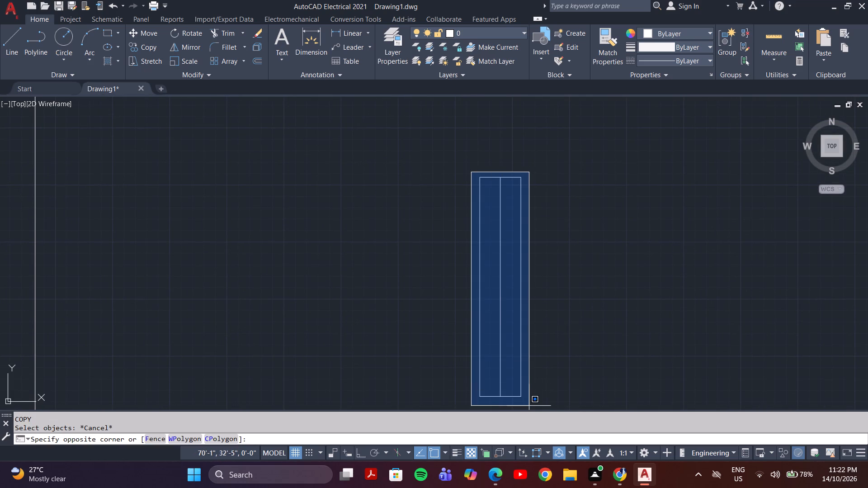
pyautogui.click(529, 406)
pyautogui.write('co')
pyautogui.press('Return')
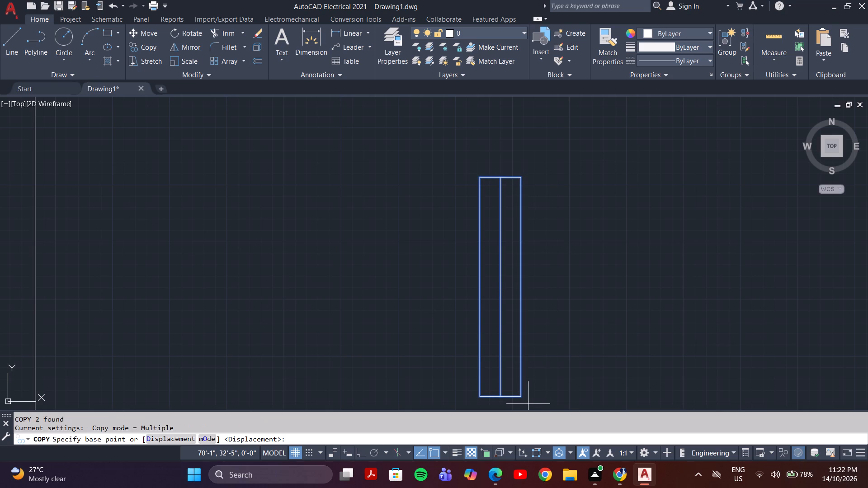
pyautogui.click(483, 175)
pyautogui.scroll(-3, 324, 244)
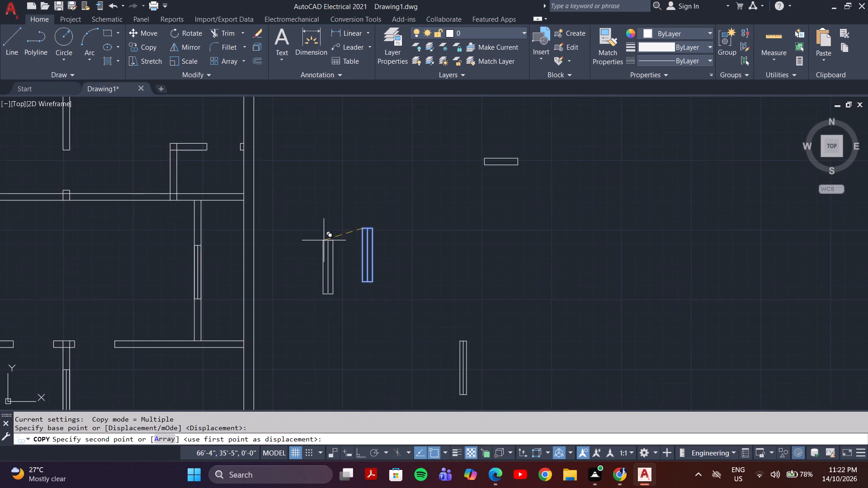
pyautogui.moveTo(302, 222); pyautogui.dragTo(540, 150, button='middle')
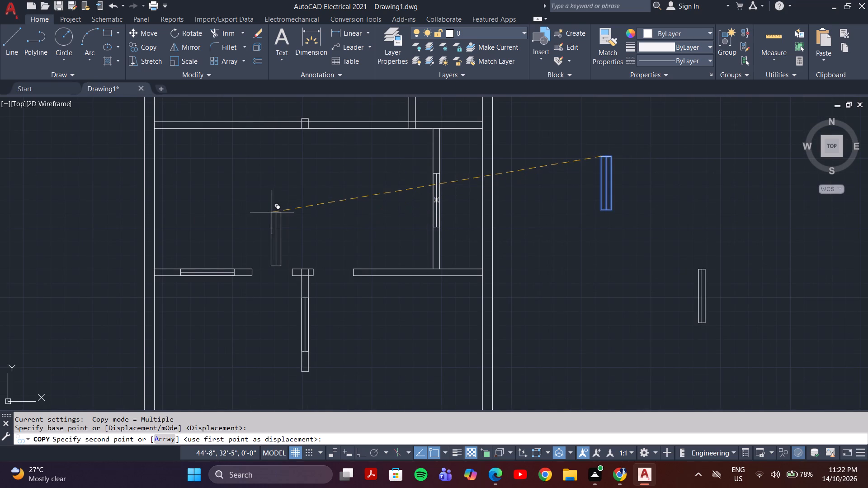
pyautogui.moveTo(244, 151); pyautogui.dragTo(382, 204, button='middle')
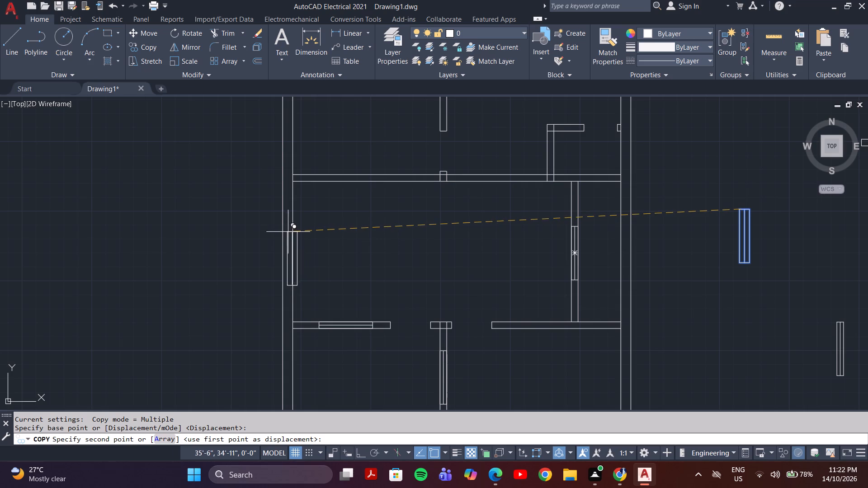
pyautogui.scroll(3, 287, 233)
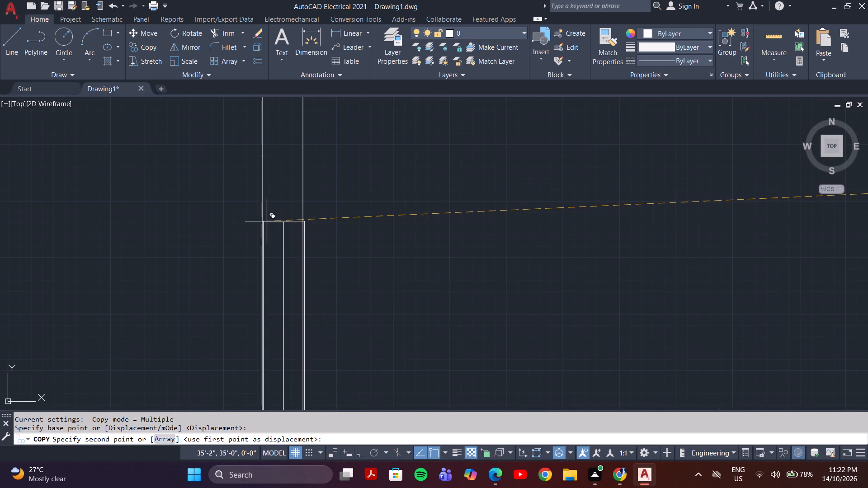
pyautogui.click(267, 221)
pyautogui.scroll(-2, 292, 237)
pyautogui.scroll(3, 306, 250)
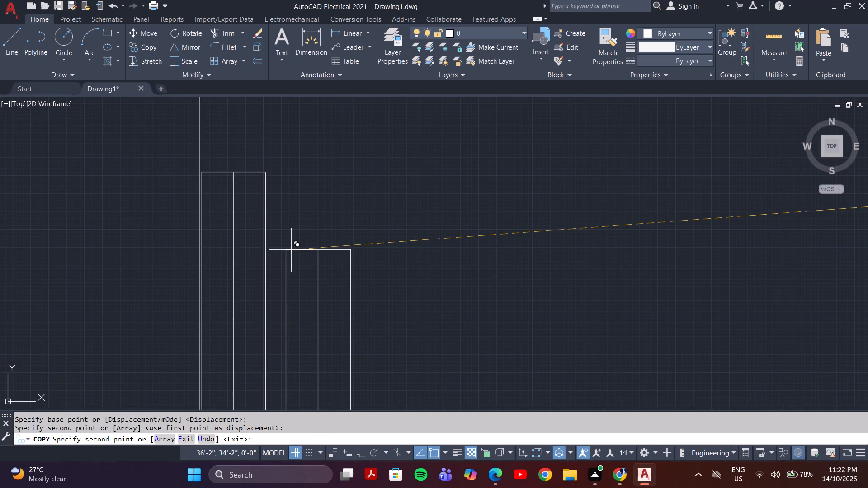
pyautogui.scroll(-3, 292, 244)
pyautogui.moveTo(319, 231); pyautogui.dragTo(369, 246, button='middle')
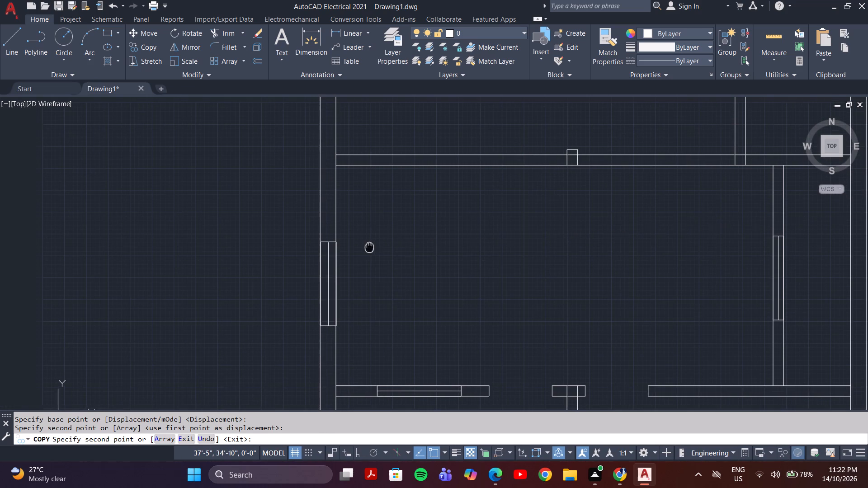
pyautogui.press('Escape')
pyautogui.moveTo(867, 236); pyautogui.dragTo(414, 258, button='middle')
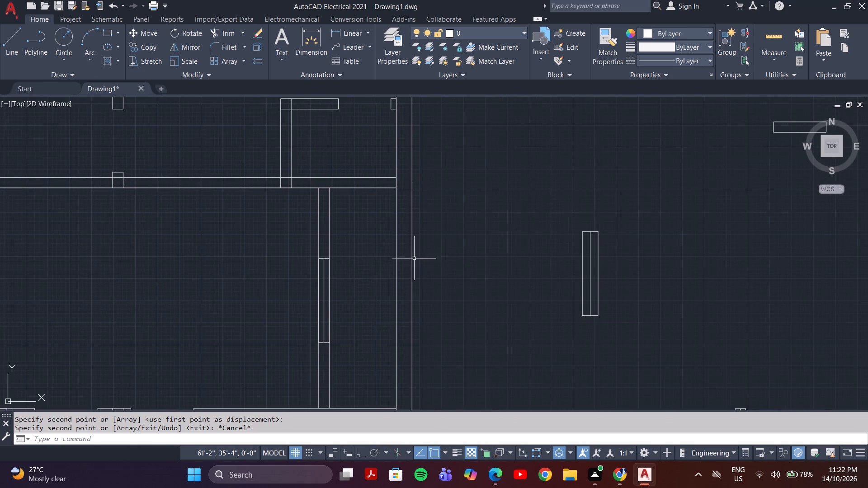
# Copy the standalone 9" by 4' window with its centre line onto the east outer wall alongside the northeast room.
pyautogui.moveTo(618, 211); pyautogui.dragTo(602, 227)
pyautogui.click(570, 343)
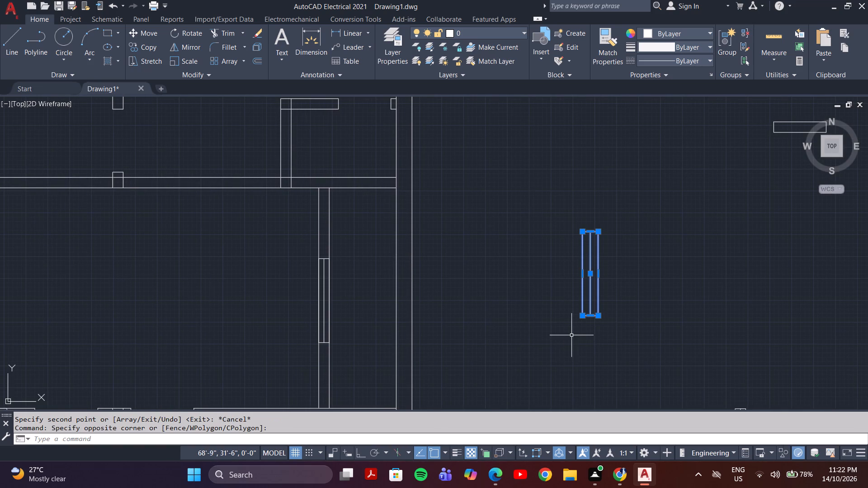
pyautogui.write('co')
pyautogui.press('Return')
pyautogui.scroll(3, 585, 226)
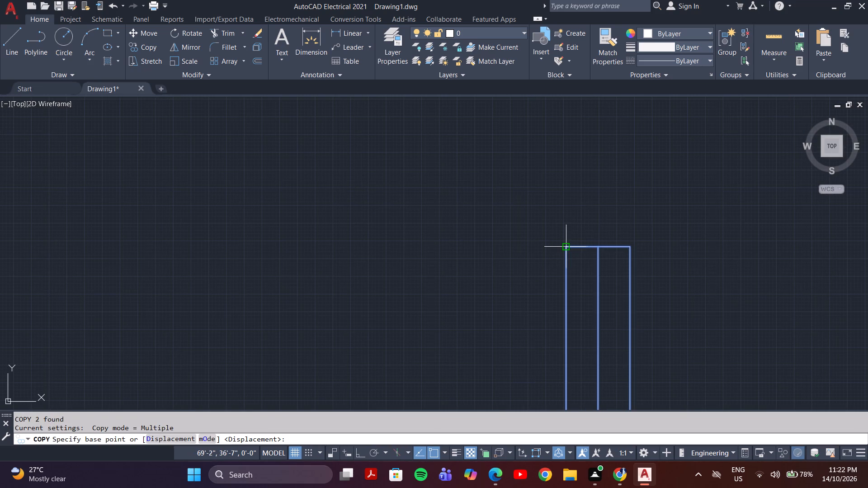
pyautogui.click(563, 249)
pyautogui.scroll(-4, 426, 246)
pyautogui.moveTo(231, 230); pyautogui.dragTo(430, 314, button='middle')
pyautogui.moveTo(326, 245); pyautogui.dragTo(391, 387, button='middle')
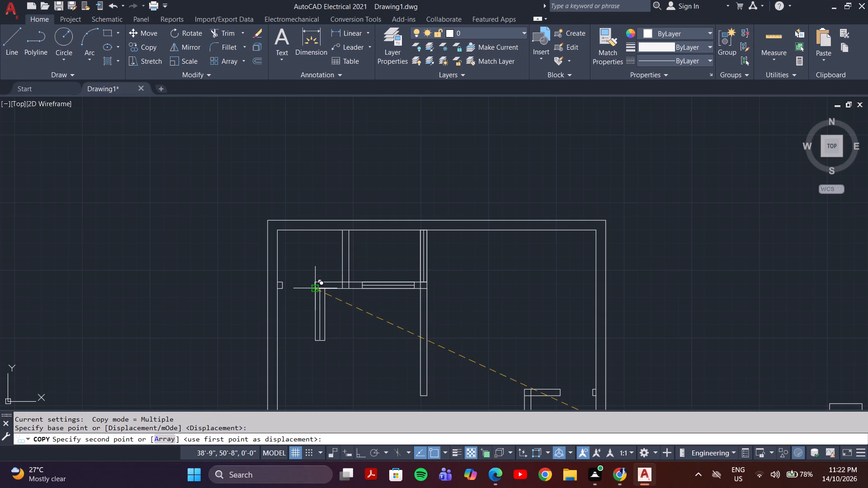
pyautogui.scroll(-1, 319, 294)
pyautogui.moveTo(404, 282); pyautogui.dragTo(356, 280, button='middle')
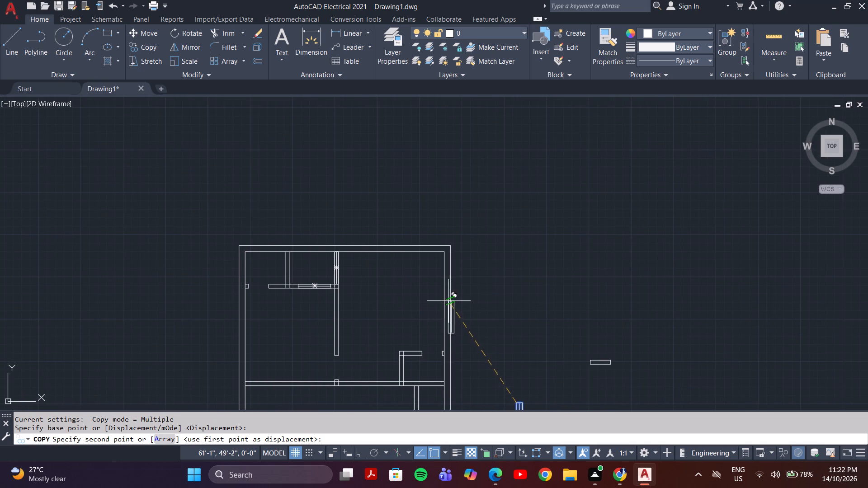
pyautogui.scroll(4, 442, 300)
pyautogui.click(448, 285)
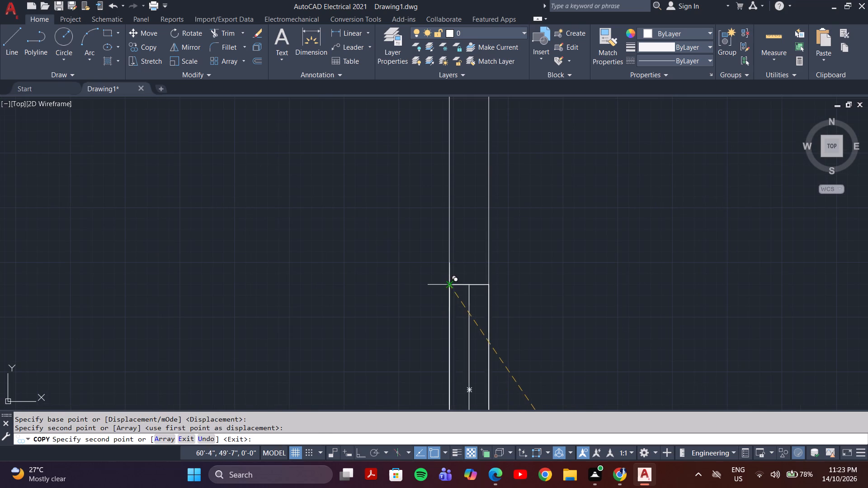
# Place another copy of the 9" by 4' window just outside the north outer wall, above the northeast room.
pyautogui.moveTo(388, 269); pyautogui.dragTo(388, 290, button='middle')
pyautogui.scroll(-4, 383, 285)
pyautogui.moveTo(355, 269); pyautogui.dragTo(354, 287, button='middle')
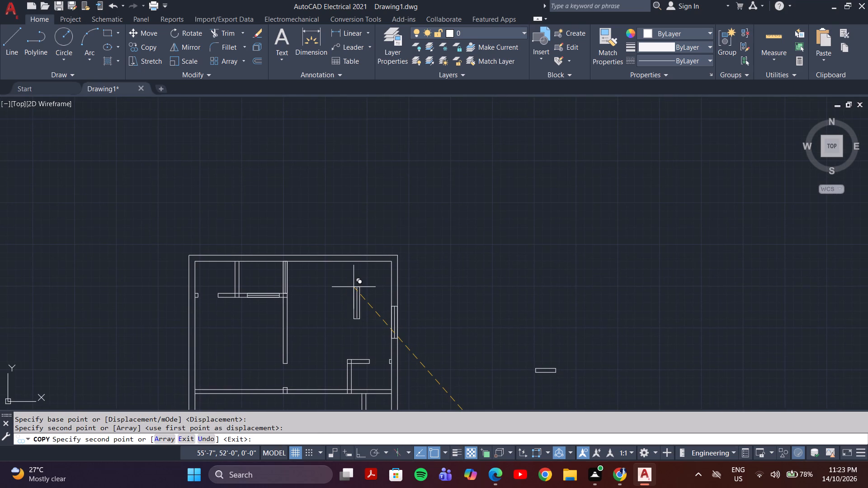
pyautogui.click(355, 216)
pyautogui.press('Escape')
# Rotate the window copy above the north wall 90° counterclockwise about its lower east corner so it lies horizontally.
pyautogui.click(372, 209)
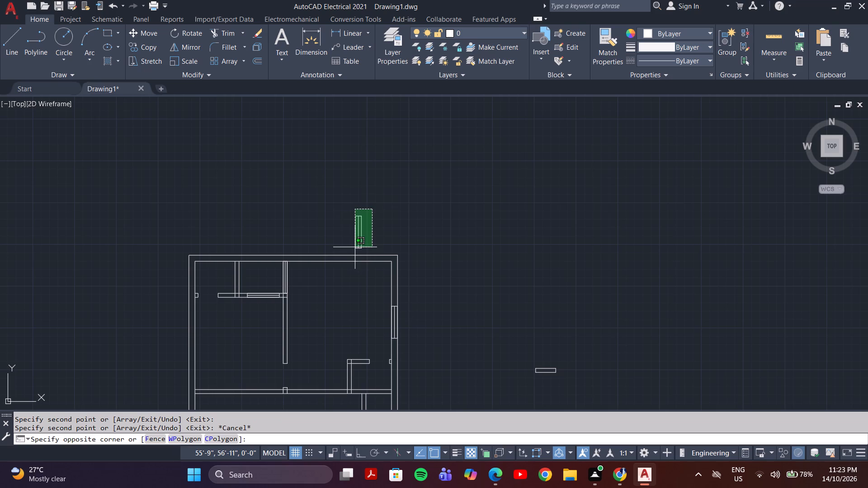
pyautogui.click(350, 250)
pyautogui.press('r')
pyautogui.press('o')
pyautogui.press('Return')
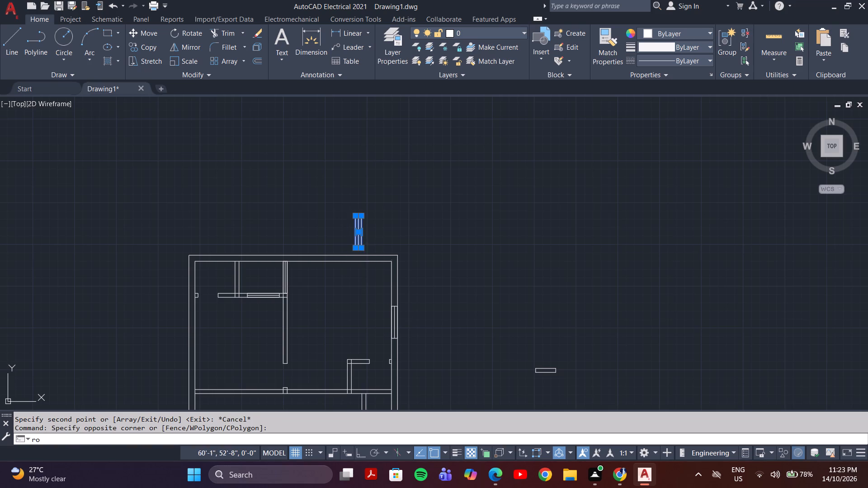
pyautogui.scroll(3, 392, 272)
pyautogui.click(261, 183)
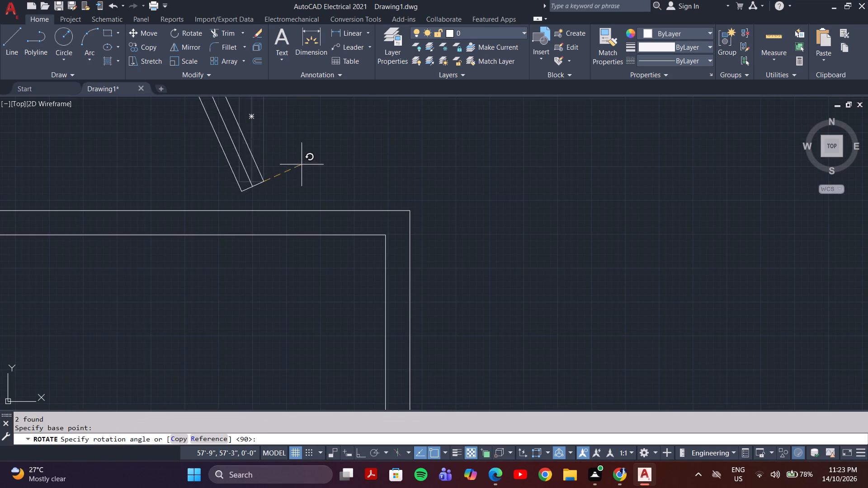
pyautogui.press('F8')
pyautogui.click(280, 135)
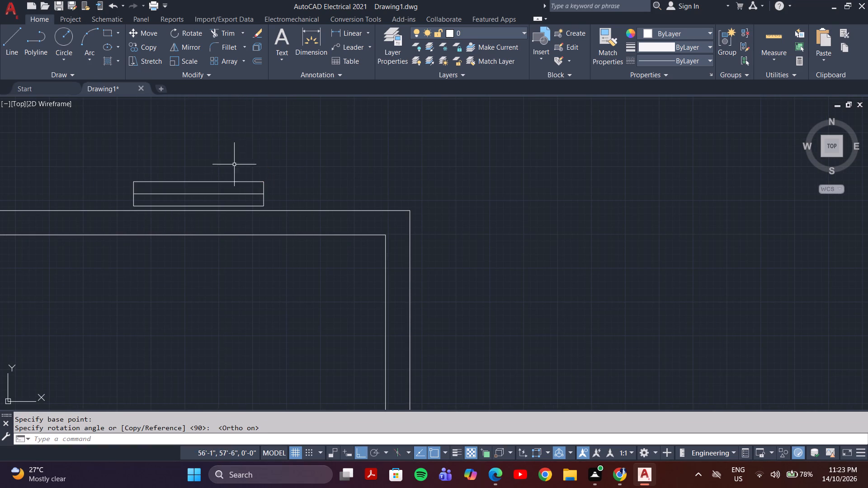
# Move the horizontal window straight down into the north outer wall, fitting it between the two wall lines.
pyautogui.moveTo(146, 175); pyautogui.dragTo(361, 155, button='middle')
pyautogui.moveTo(329, 150); pyautogui.dragTo(343, 152)
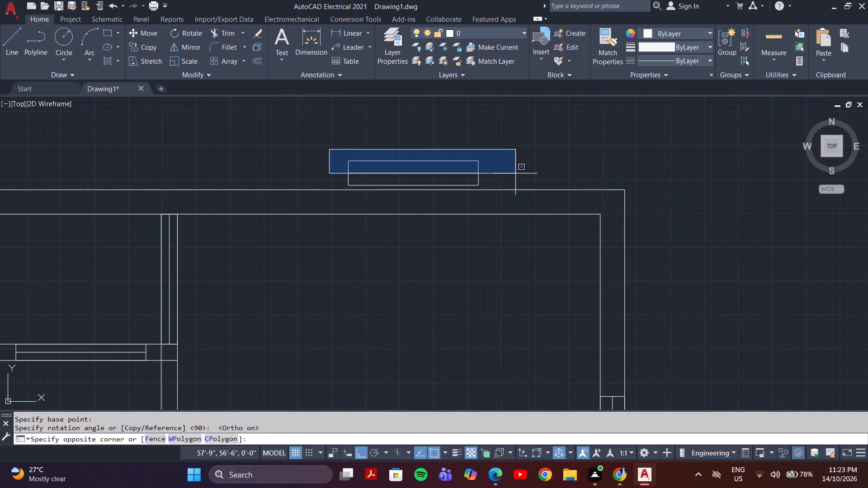
pyautogui.click(500, 194)
pyautogui.press('c')
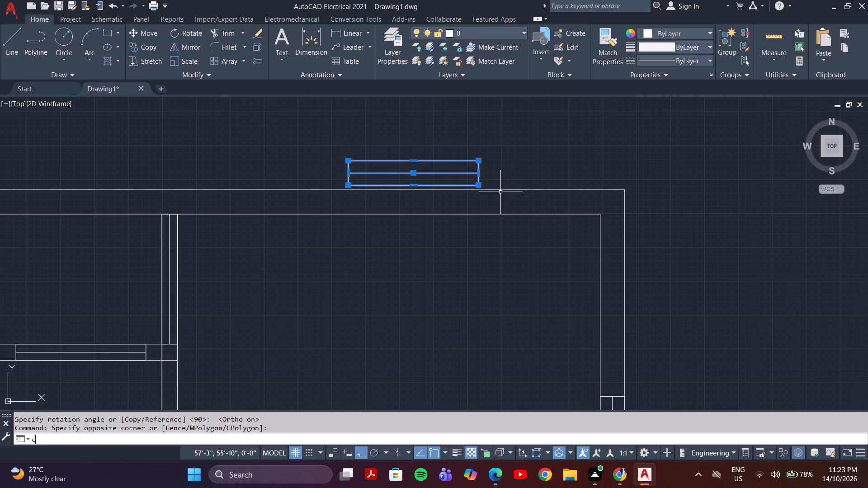
pyautogui.press('BackSpace')
pyautogui.press('m')
pyautogui.press('Return')
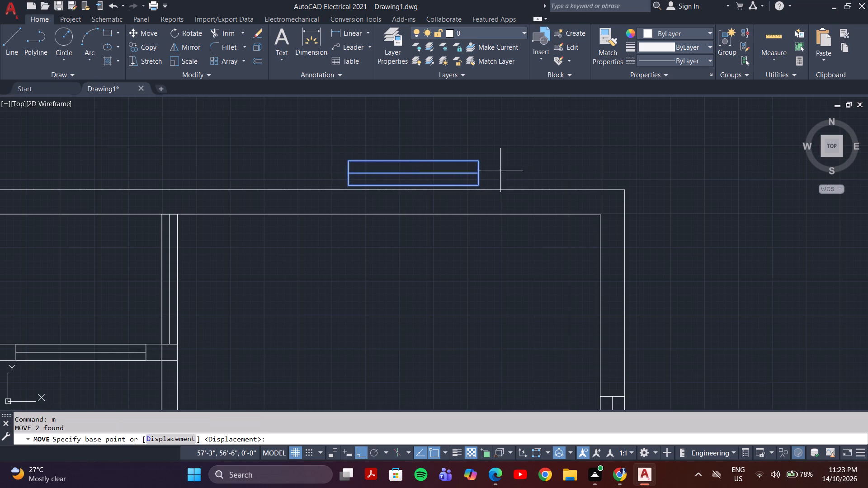
pyautogui.click(478, 188)
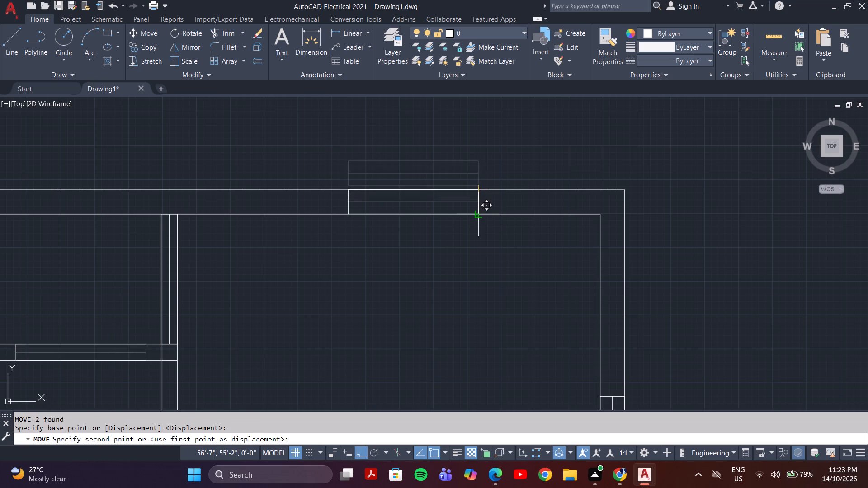
pyautogui.click(477, 215)
# Move the middle room's west outer wall window slightly west so its edges align with the wall lines.
pyautogui.scroll(-3, 480, 214)
pyautogui.moveTo(425, 262); pyautogui.dragTo(474, 249, button='middle')
pyautogui.moveTo(373, 355); pyautogui.dragTo(406, 282, button='middle')
pyautogui.scroll(3, 390, 295)
pyautogui.middleClick(390, 295)
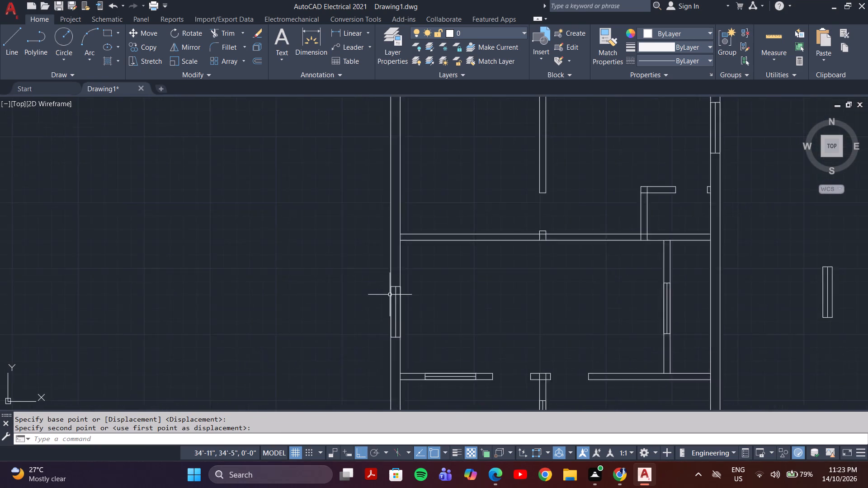
pyautogui.scroll(1, 390, 295)
pyautogui.click(368, 254)
pyautogui.moveTo(434, 354); pyautogui.dragTo(467, 241, button='middle')
pyautogui.click(479, 388)
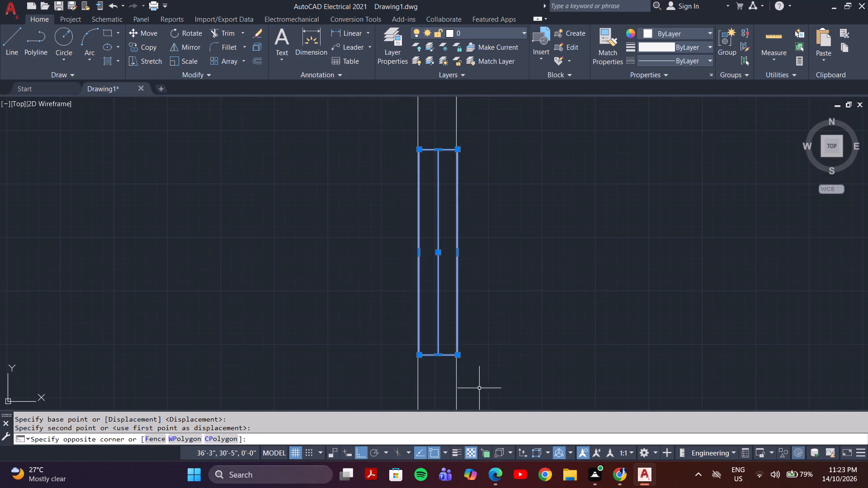
pyautogui.scroll(4, 432, 170)
pyautogui.moveTo(399, 125); pyautogui.dragTo(482, 356, button='middle')
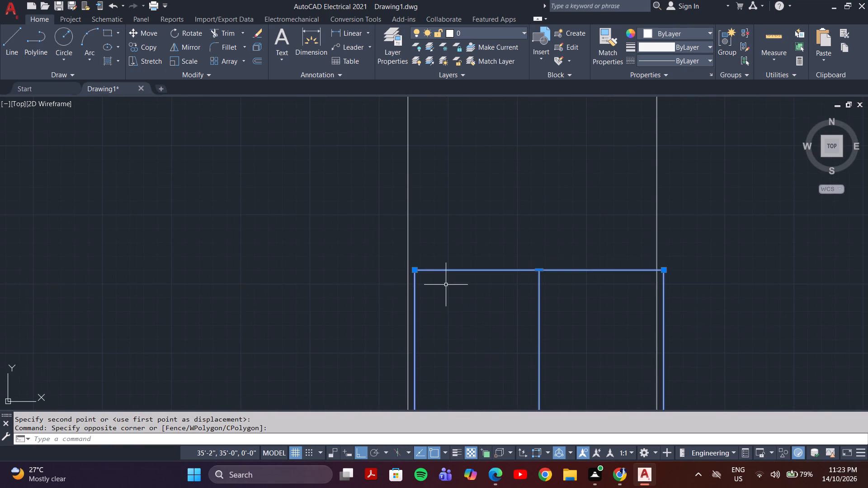
pyautogui.press('m')
pyautogui.press('Return')
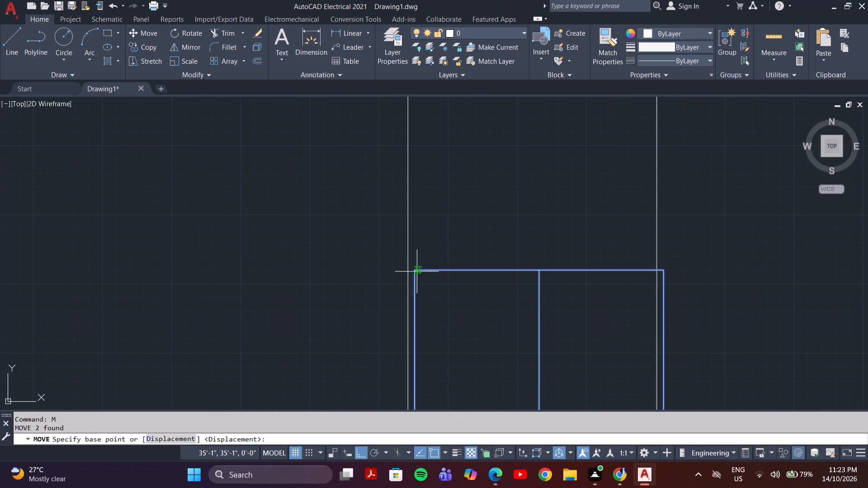
pyautogui.click(415, 272)
pyautogui.scroll(3, 406, 271)
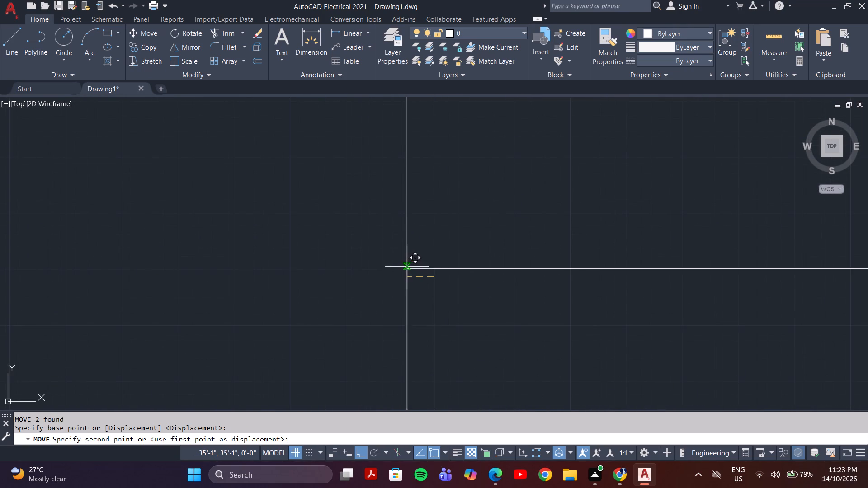
pyautogui.scroll(4, 407, 267)
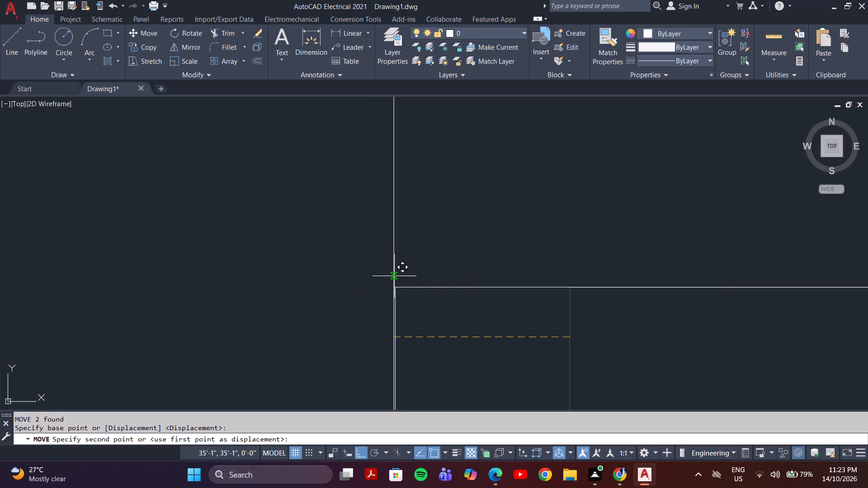
pyautogui.click(394, 277)
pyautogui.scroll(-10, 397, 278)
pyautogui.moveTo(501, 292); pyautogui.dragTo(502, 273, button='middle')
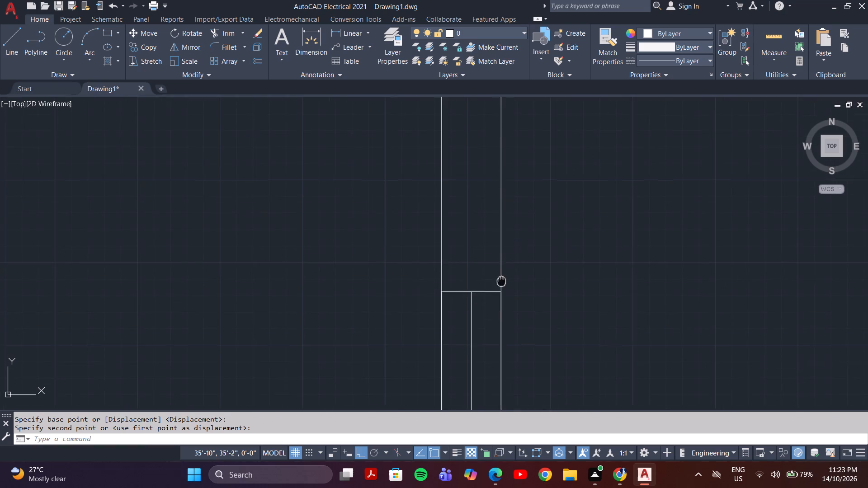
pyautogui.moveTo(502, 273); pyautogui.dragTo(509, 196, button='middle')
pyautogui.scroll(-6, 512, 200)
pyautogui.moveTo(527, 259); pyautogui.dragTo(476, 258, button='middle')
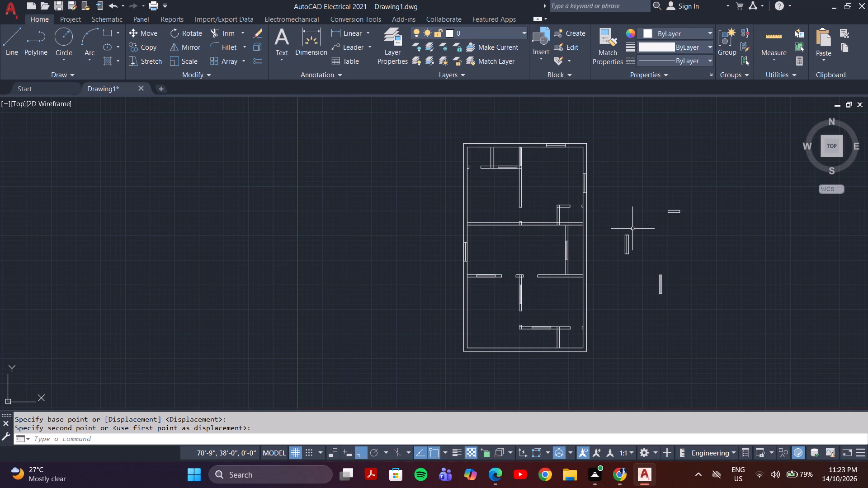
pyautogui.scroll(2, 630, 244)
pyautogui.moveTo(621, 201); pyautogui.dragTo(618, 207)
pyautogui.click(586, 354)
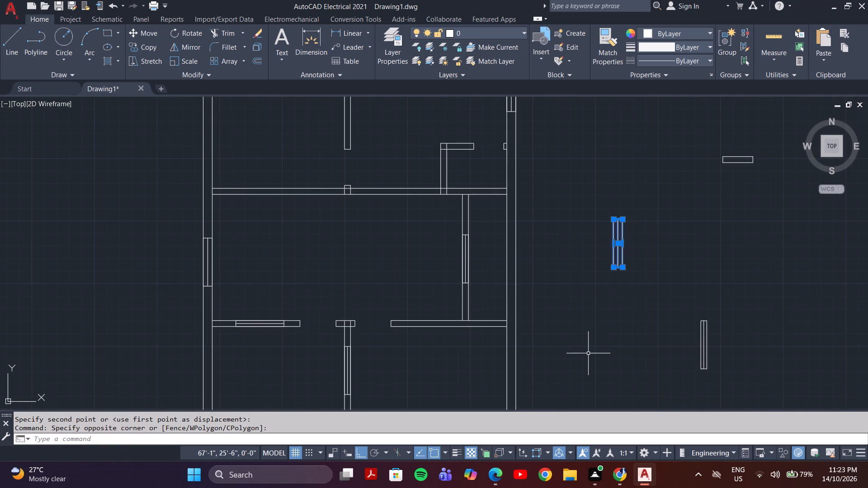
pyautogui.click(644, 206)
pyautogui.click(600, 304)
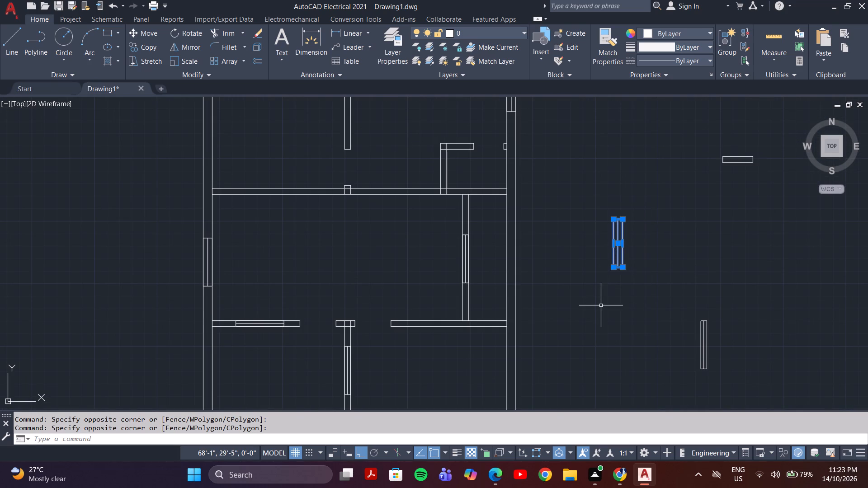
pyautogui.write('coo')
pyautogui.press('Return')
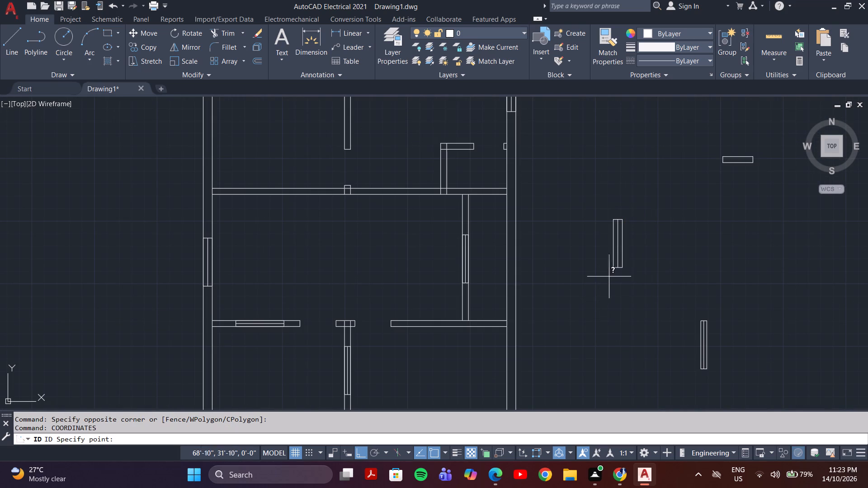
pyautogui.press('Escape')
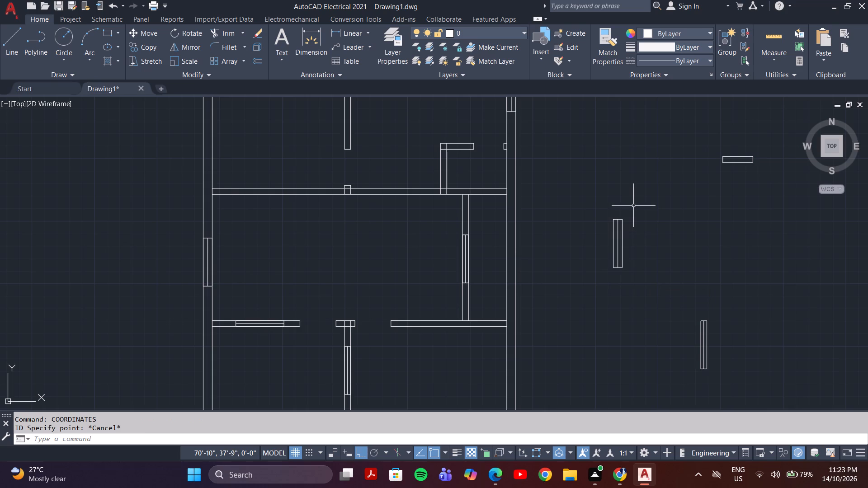
# Copy the standalone 9" by 4' window onto the west outer wall alongside the southwest room, with Ortho off.
pyautogui.click(633, 206)
pyautogui.click(599, 293)
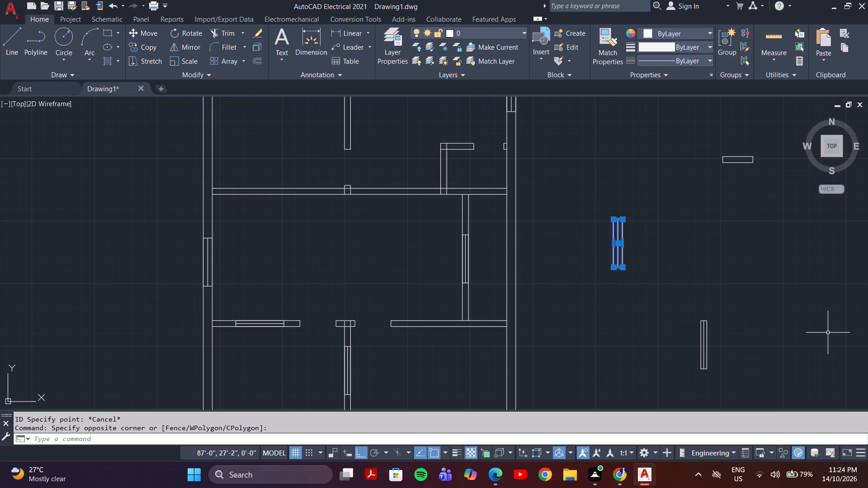
pyautogui.write('co')
pyautogui.press('Return')
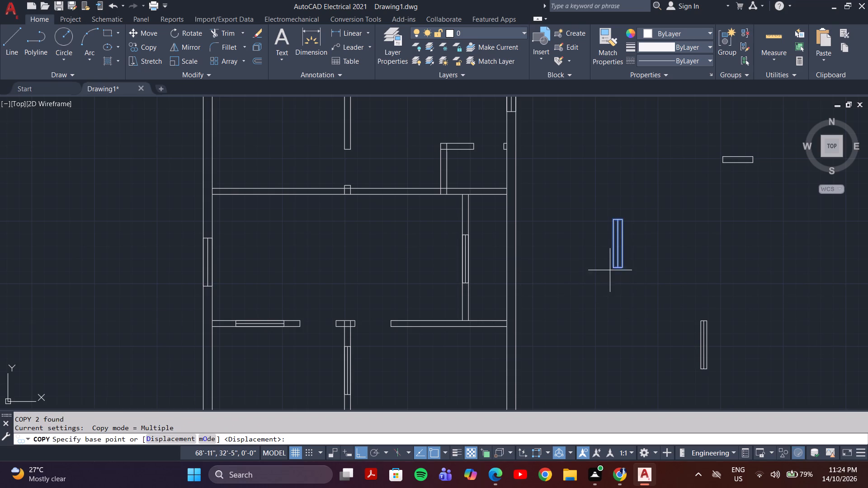
pyautogui.click(613, 268)
pyautogui.moveTo(539, 317); pyautogui.dragTo(557, 236, button='middle')
pyautogui.press('F8')
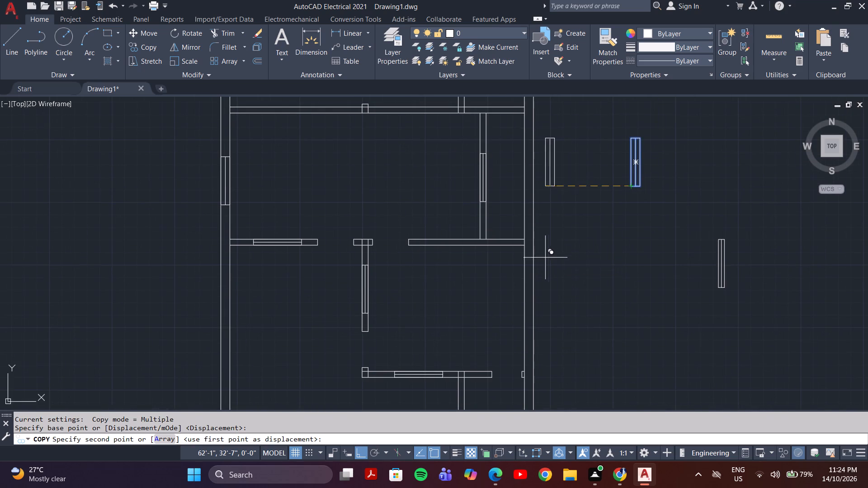
pyautogui.moveTo(459, 311); pyautogui.dragTo(533, 245, button='middle')
pyautogui.moveTo(379, 363); pyautogui.dragTo(386, 318, button='middle')
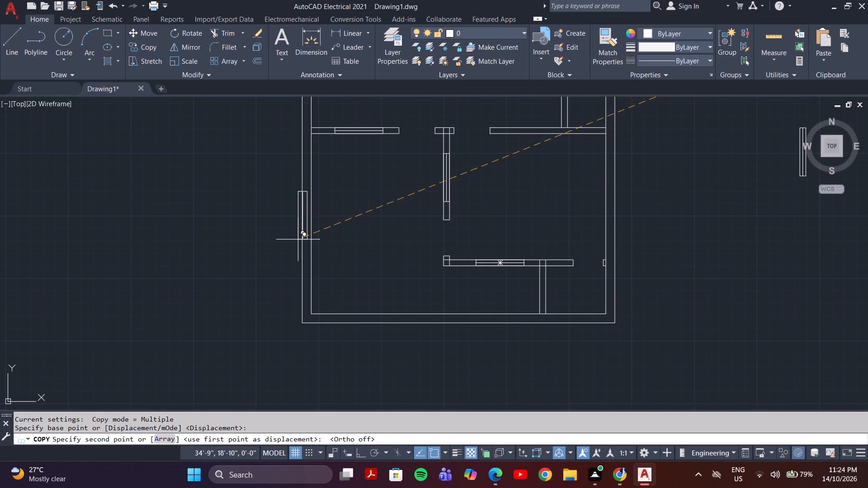
pyautogui.scroll(3, 299, 240)
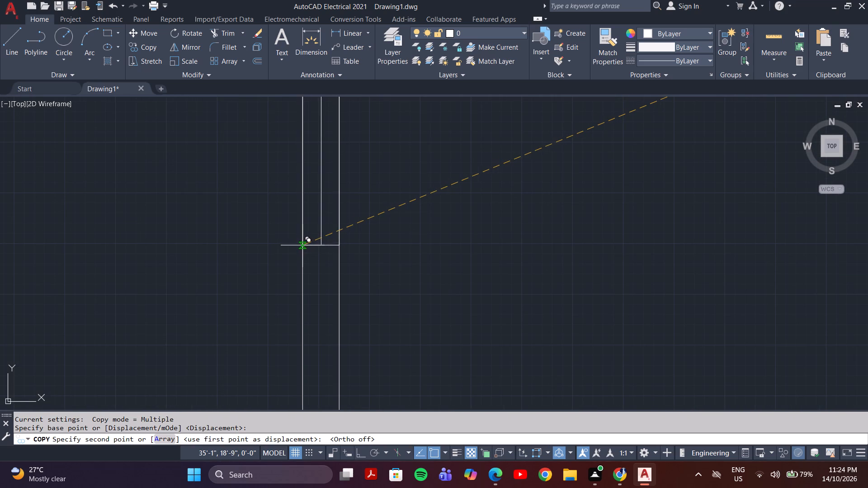
pyautogui.click(302, 245)
# Place another copy of the 9" by 4' window in the east outer wall alongside the southern room.
pyautogui.scroll(-4, 303, 246)
pyautogui.moveTo(366, 250); pyautogui.dragTo(370, 285, button='middle')
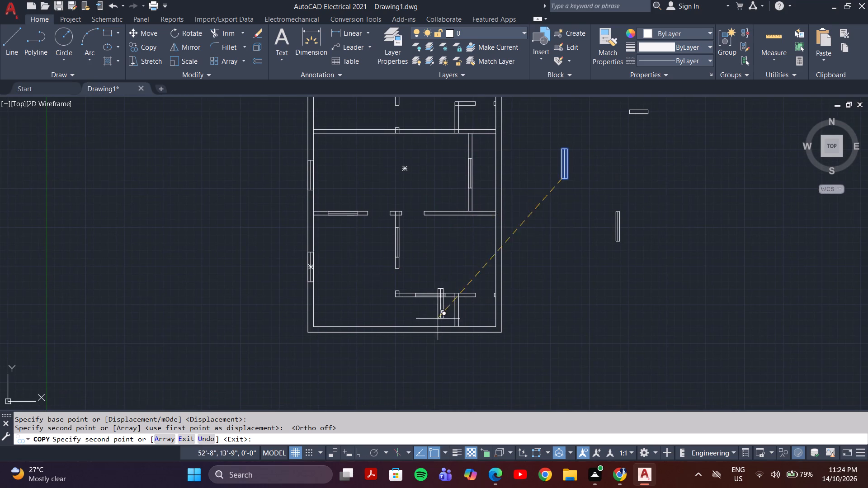
pyautogui.scroll(4, 464, 246)
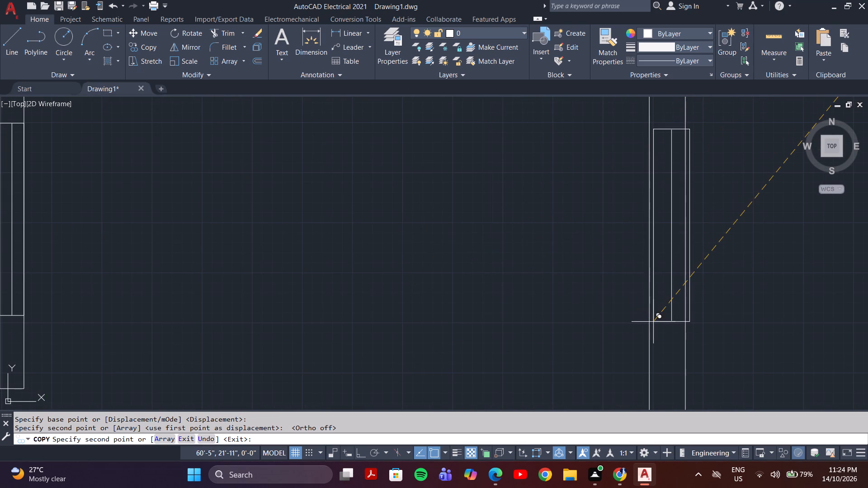
pyautogui.click(649, 327)
# Place a final copy of the 9" by 4' window in the west outer wall alongside the northwest room.
pyautogui.scroll(-5, 648, 324)
pyautogui.moveTo(659, 247); pyautogui.dragTo(659, 288, button='middle')
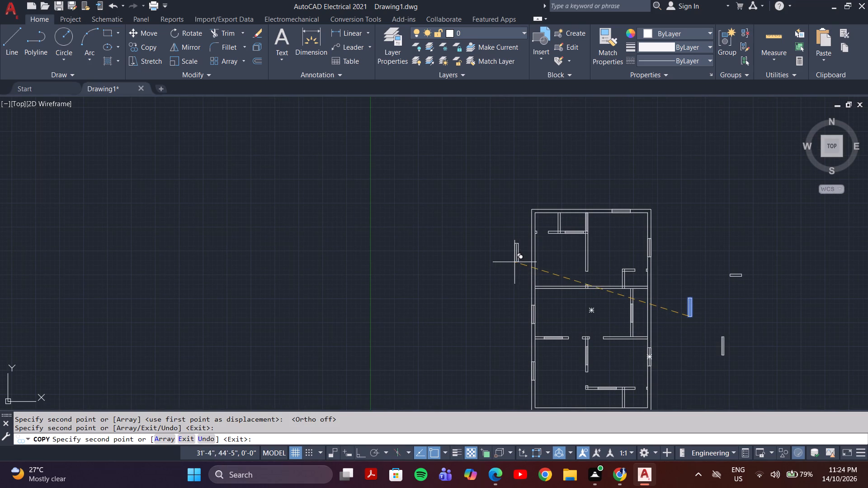
pyautogui.scroll(4, 514, 265)
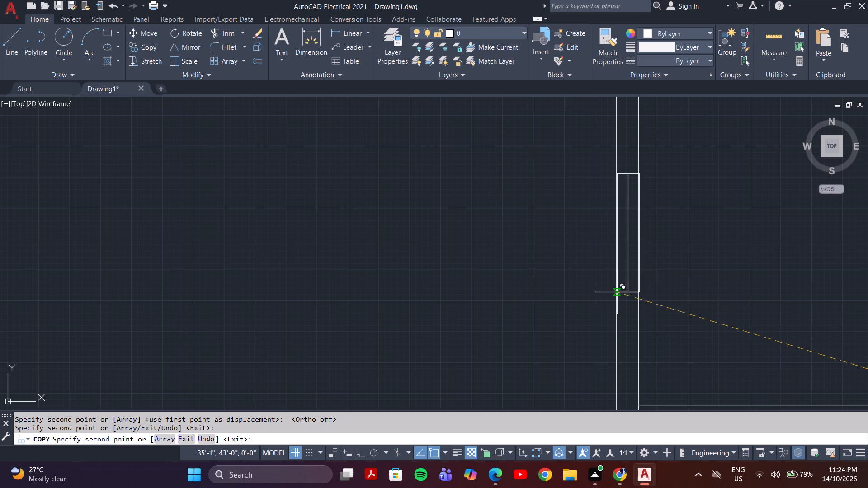
pyautogui.click(617, 292)
pyautogui.scroll(-4, 608, 286)
pyautogui.press('Escape')
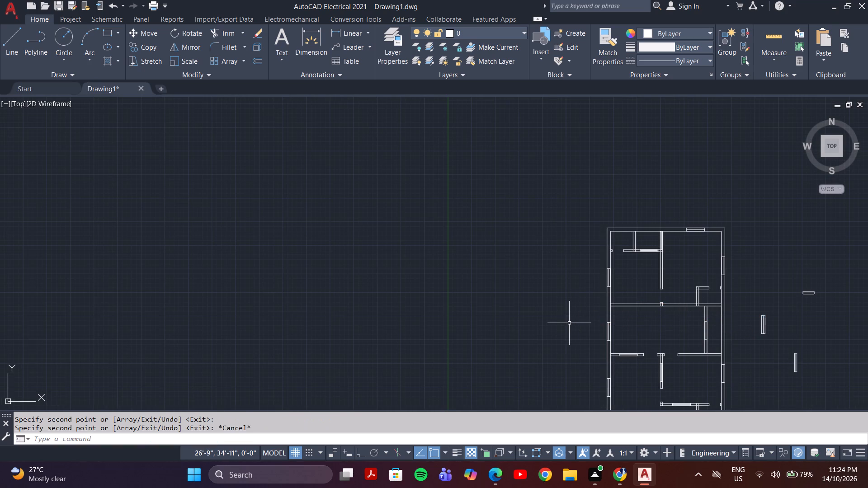
# Examine the whole floor plan and the placed windows, including the free area east of the plan.
pyautogui.scroll(-2, 569, 323)
pyautogui.moveTo(575, 300); pyautogui.dragTo(571, 333, button='middle')
pyautogui.scroll(3, 600, 336)
pyautogui.moveTo(656, 334); pyautogui.dragTo(427, 255, button='middle')
pyautogui.scroll(3, 608, 318)
pyautogui.moveTo(572, 286); pyautogui.dragTo(571, 304, button='middle')
pyautogui.scroll(-3, 571, 304)
pyautogui.moveTo(543, 325); pyautogui.dragTo(548, 225, button='middle')
pyautogui.moveTo(521, 233); pyautogui.dragTo(497, 352, button='middle')
pyautogui.moveTo(585, 311); pyautogui.dragTo(543, 244, button='middle')
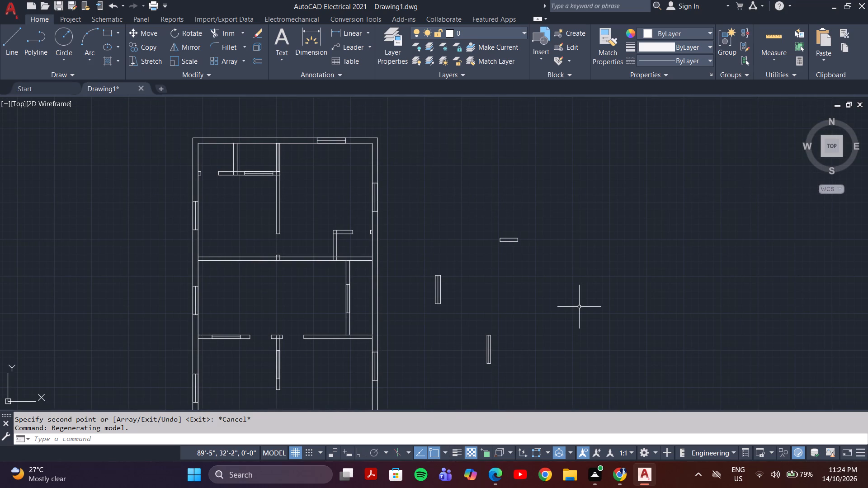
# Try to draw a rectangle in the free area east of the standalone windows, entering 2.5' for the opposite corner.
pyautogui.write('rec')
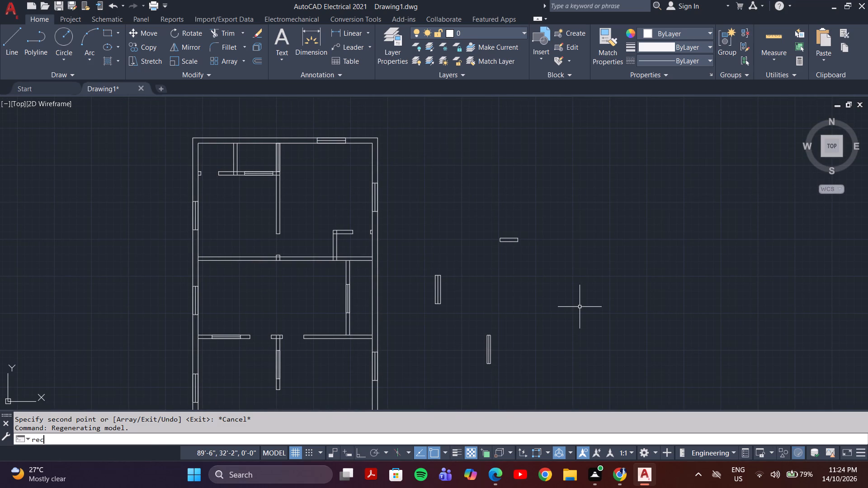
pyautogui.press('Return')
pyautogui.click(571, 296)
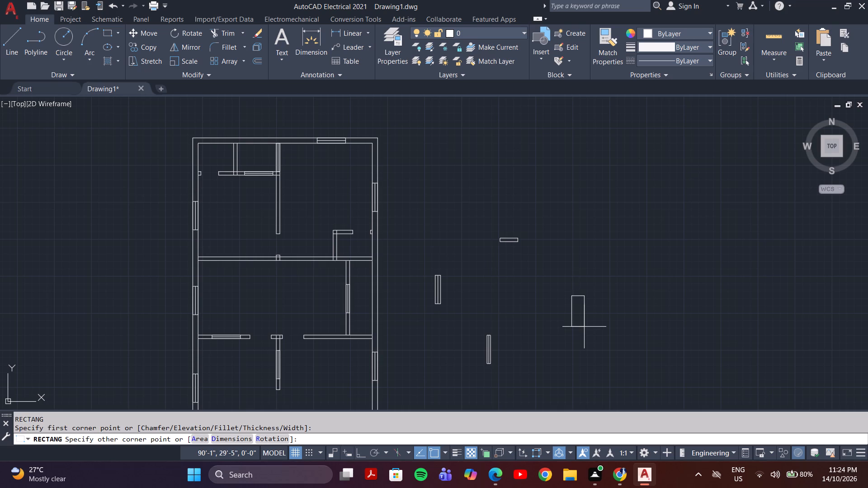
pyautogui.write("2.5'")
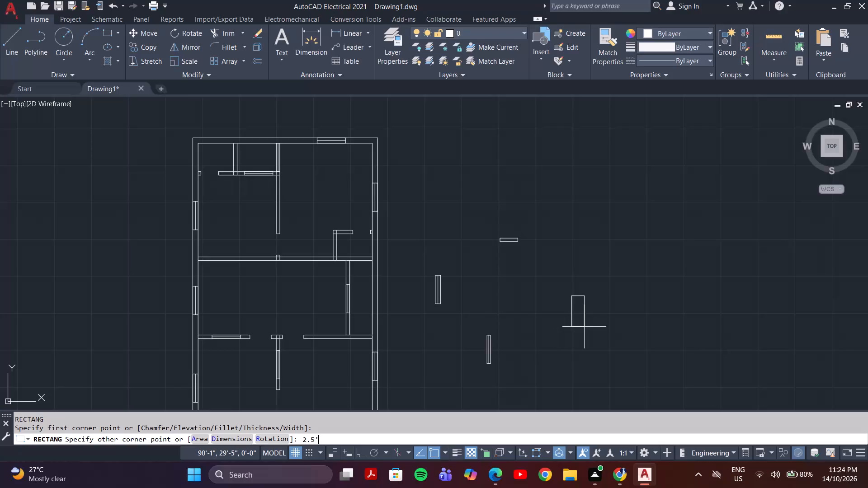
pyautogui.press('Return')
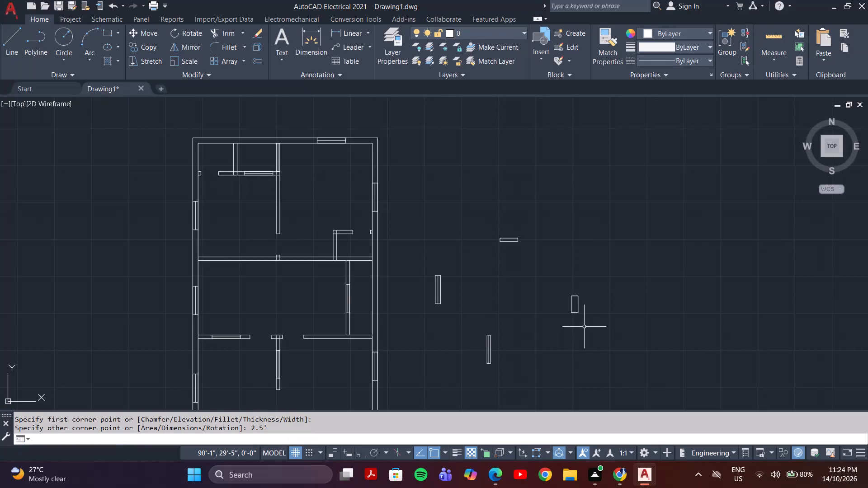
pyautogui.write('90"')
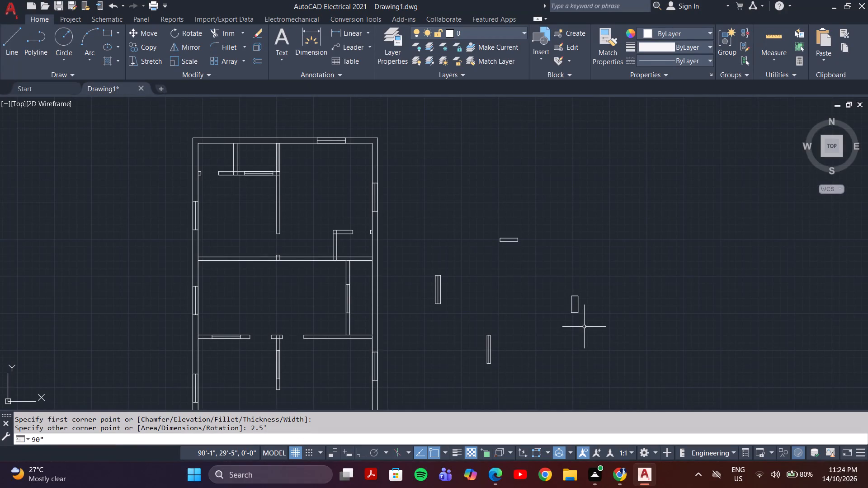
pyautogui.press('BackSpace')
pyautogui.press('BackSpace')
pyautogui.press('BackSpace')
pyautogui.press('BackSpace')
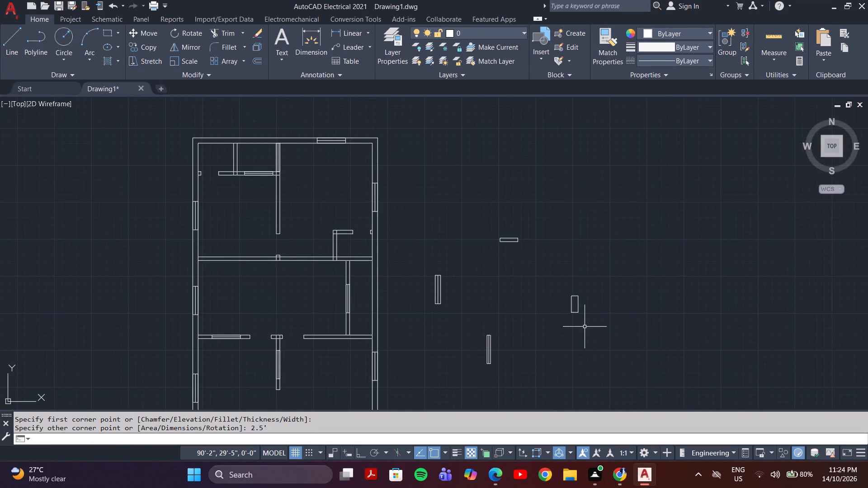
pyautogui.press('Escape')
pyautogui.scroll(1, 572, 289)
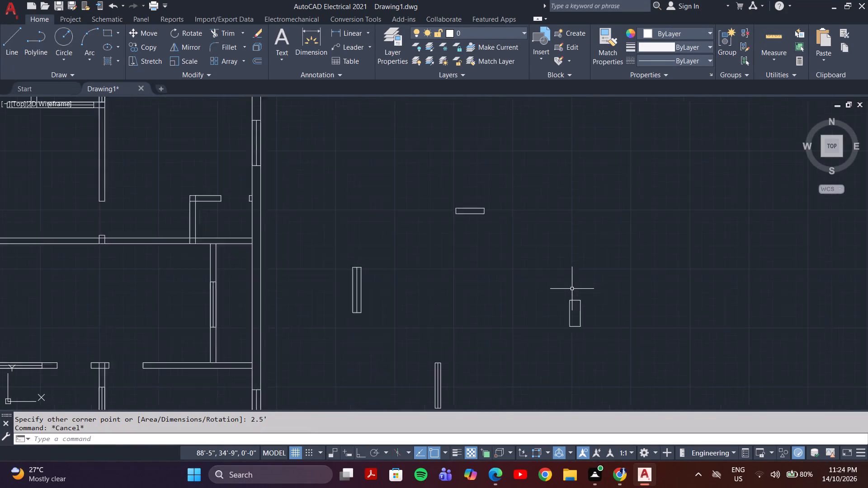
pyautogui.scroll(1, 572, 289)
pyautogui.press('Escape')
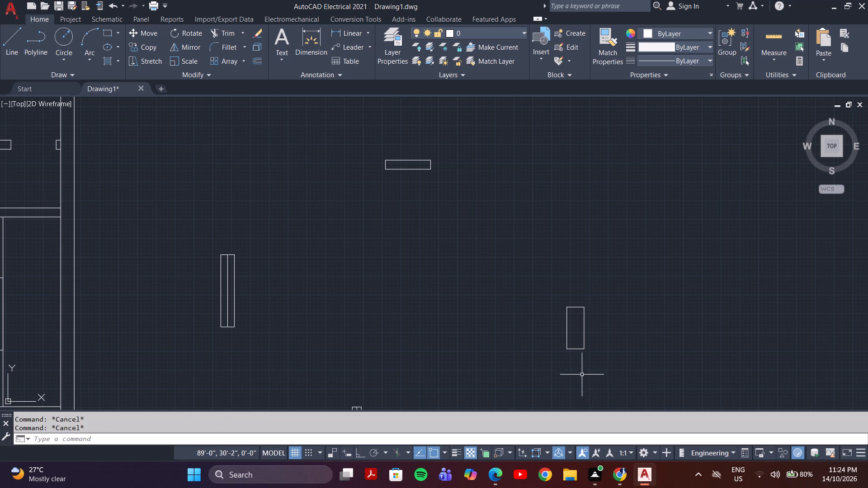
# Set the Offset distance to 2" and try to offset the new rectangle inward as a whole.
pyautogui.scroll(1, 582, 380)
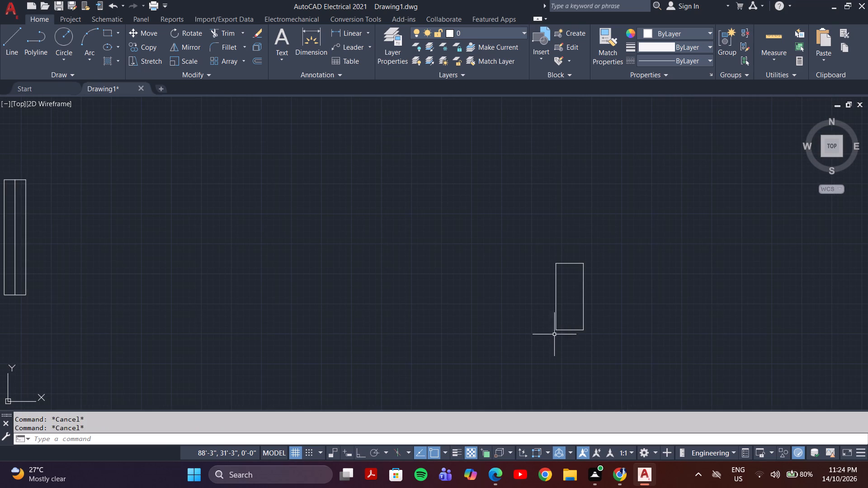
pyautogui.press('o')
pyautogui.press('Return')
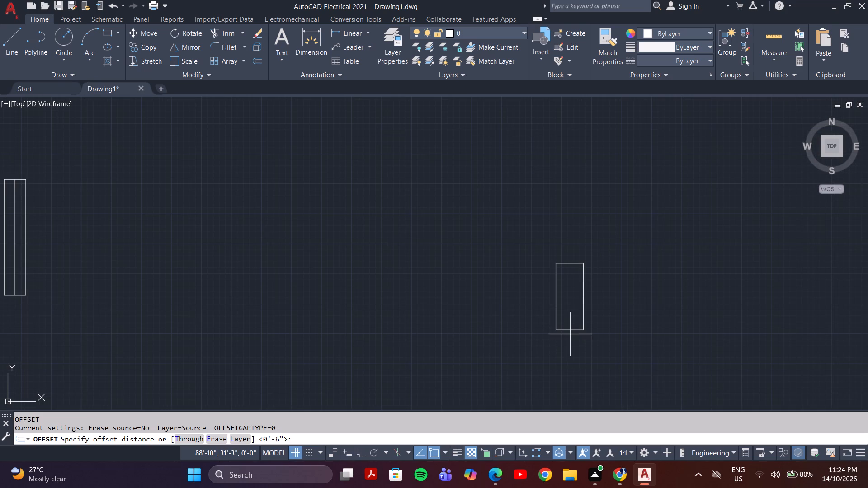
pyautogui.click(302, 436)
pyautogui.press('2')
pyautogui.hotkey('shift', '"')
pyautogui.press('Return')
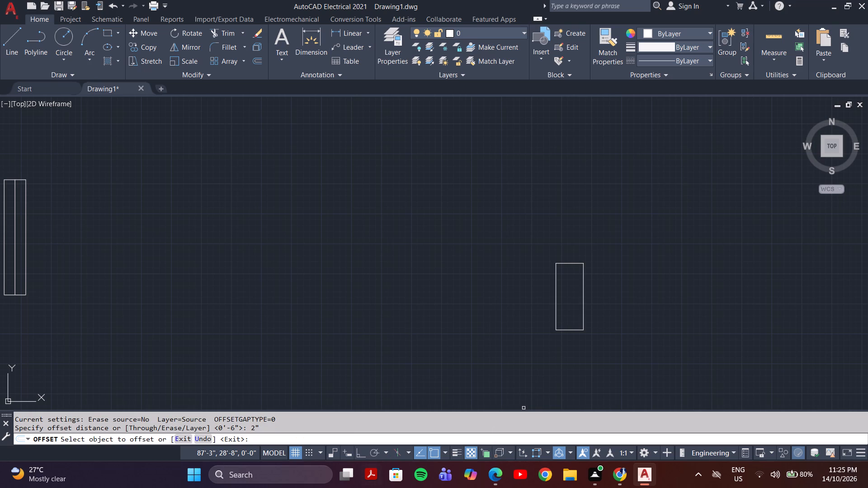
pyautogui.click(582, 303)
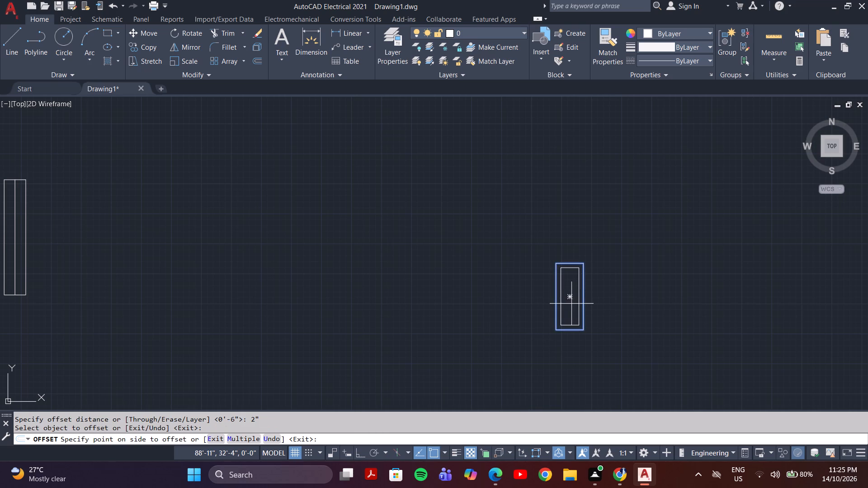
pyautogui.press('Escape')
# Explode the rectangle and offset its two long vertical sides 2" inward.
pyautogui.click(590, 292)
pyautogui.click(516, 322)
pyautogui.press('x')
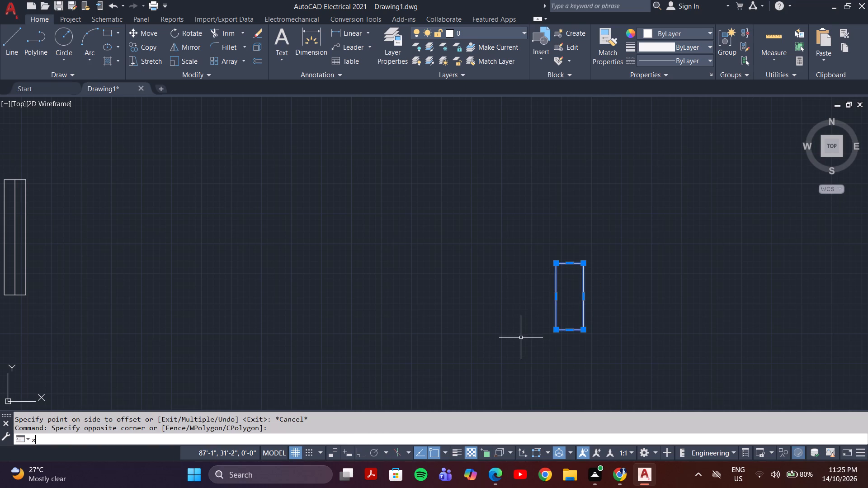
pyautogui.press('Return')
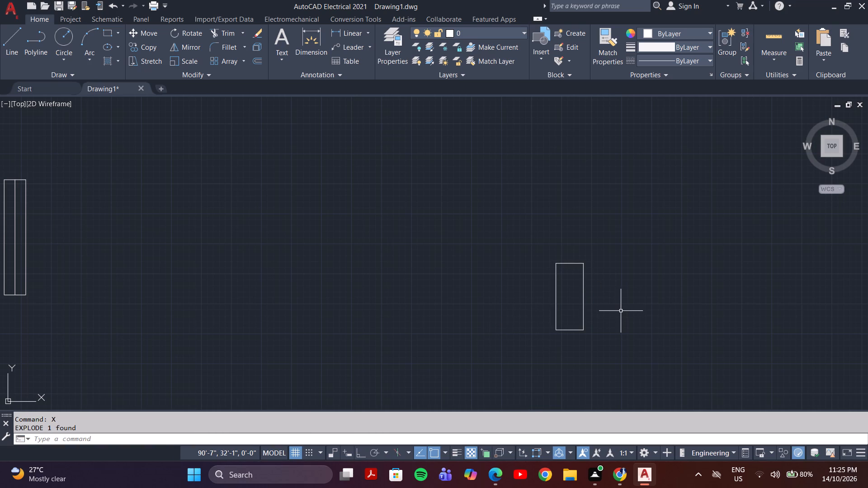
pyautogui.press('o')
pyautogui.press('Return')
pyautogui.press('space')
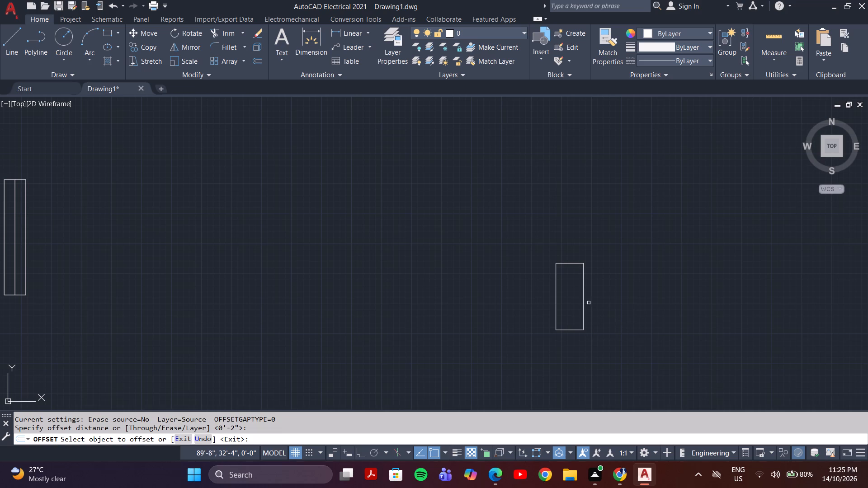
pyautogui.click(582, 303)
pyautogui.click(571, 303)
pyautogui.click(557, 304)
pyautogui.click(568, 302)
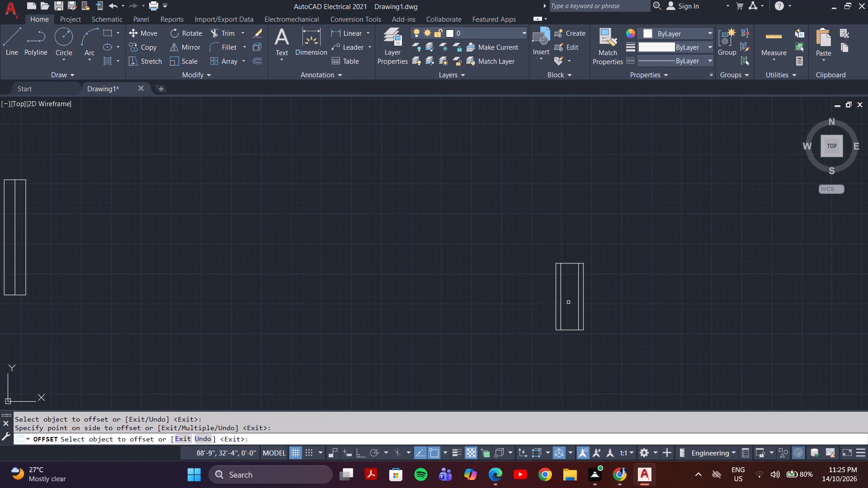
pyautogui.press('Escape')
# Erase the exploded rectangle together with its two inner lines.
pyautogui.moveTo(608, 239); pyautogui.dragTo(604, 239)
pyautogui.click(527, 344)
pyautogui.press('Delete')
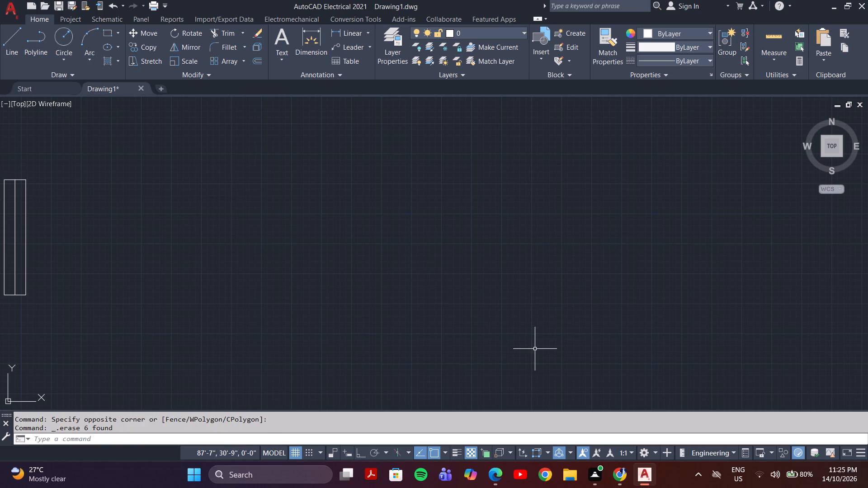
# Draw a rectangle by dimensions, 2.5' long and 9" wide, in the free area east of the plan.
pyautogui.write('rec')
pyautogui.press('Return')
pyautogui.click(512, 292)
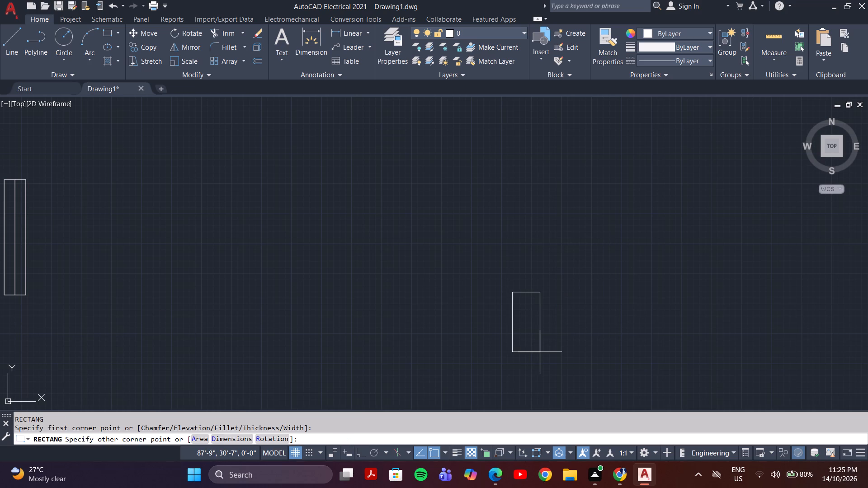
pyautogui.press('d')
pyautogui.press('Return')
pyautogui.write("2.5'")
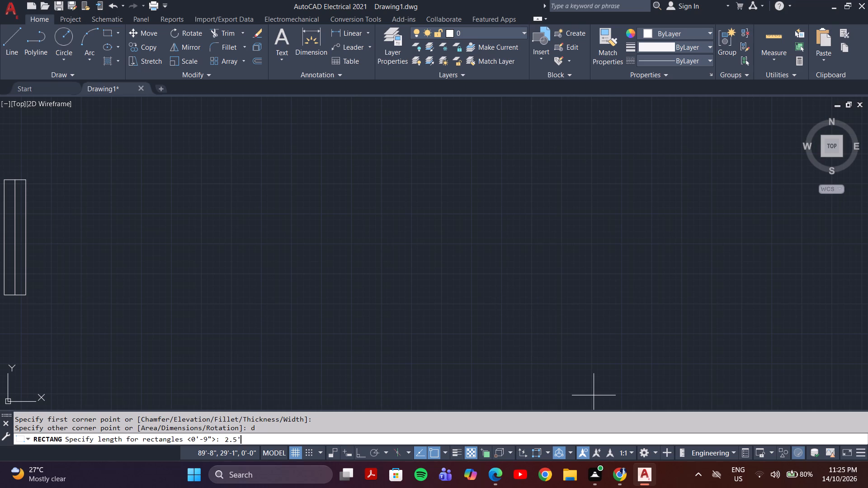
pyautogui.press('Return')
pyautogui.write('9"')
pyautogui.press('Return')
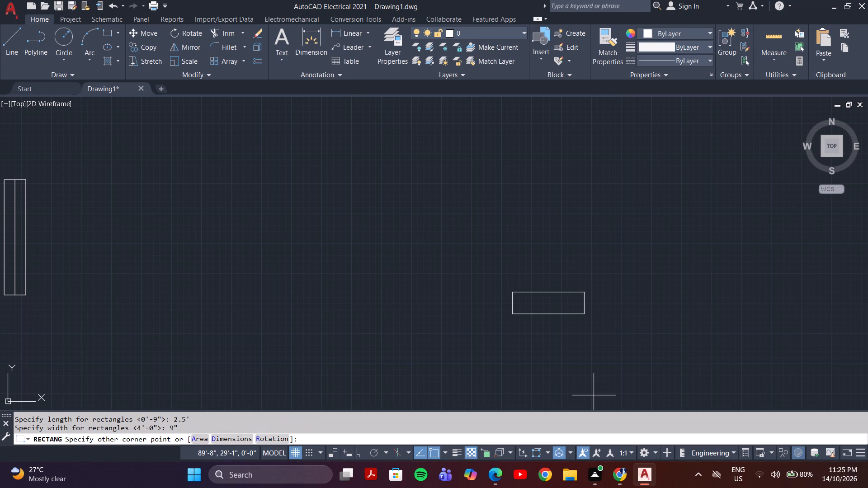
pyautogui.click(475, 277)
# Explode the 2.5' by 9" rectangle into separate lines.
pyautogui.moveTo(424, 251); pyautogui.dragTo(439, 260)
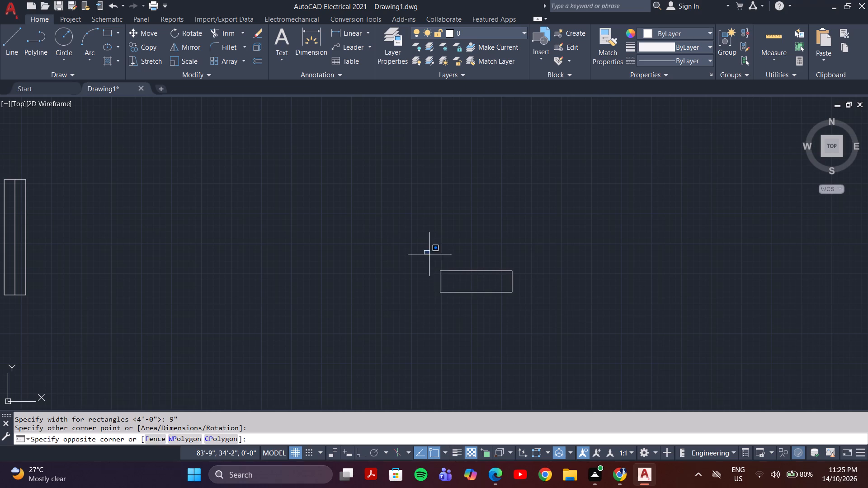
pyautogui.moveTo(596, 310); pyautogui.dragTo(595, 322)
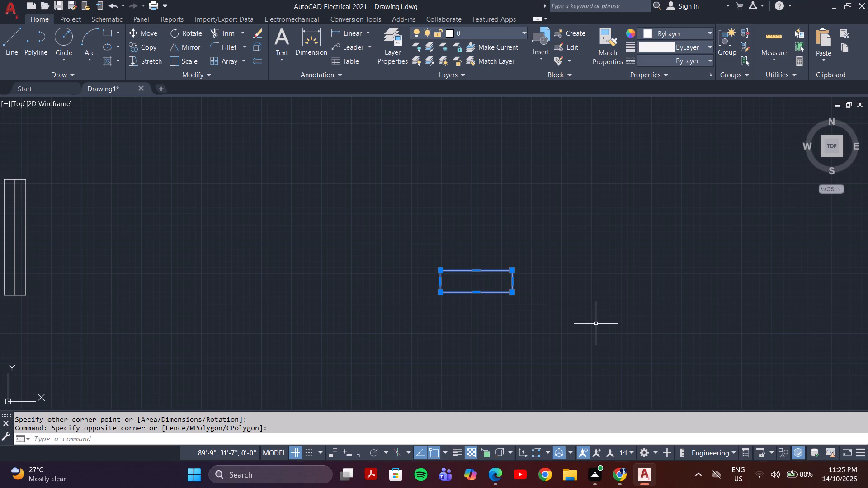
pyautogui.press('x')
pyautogui.press('Return')
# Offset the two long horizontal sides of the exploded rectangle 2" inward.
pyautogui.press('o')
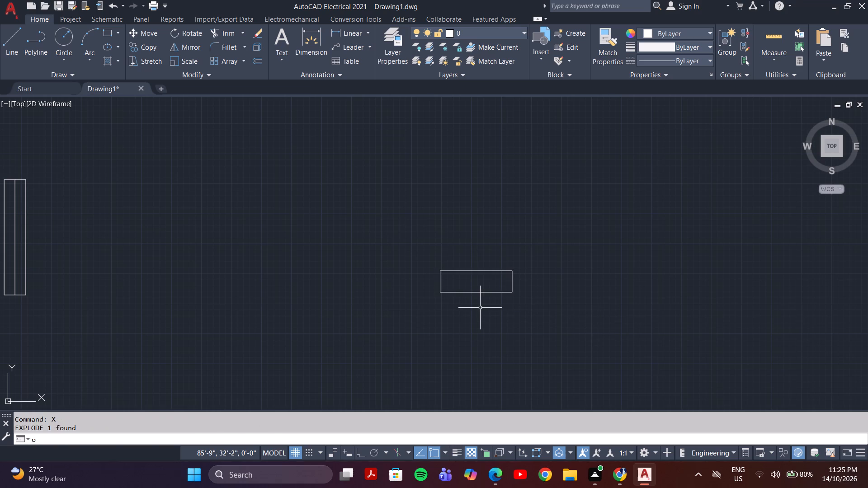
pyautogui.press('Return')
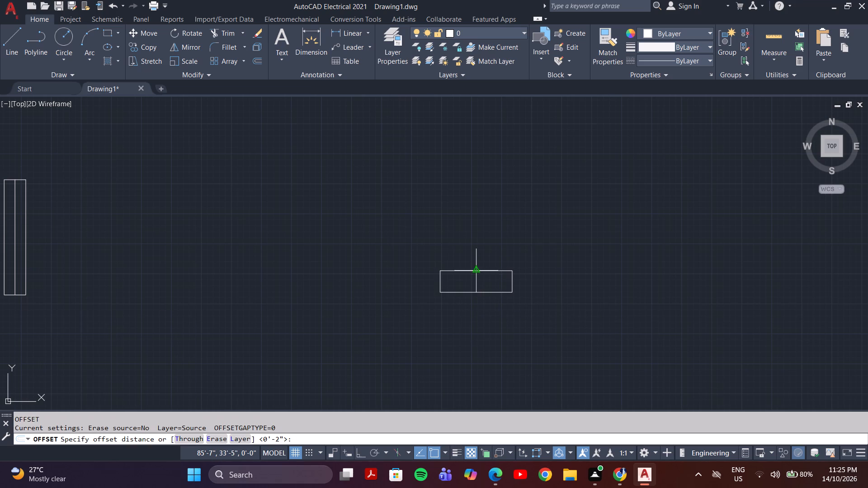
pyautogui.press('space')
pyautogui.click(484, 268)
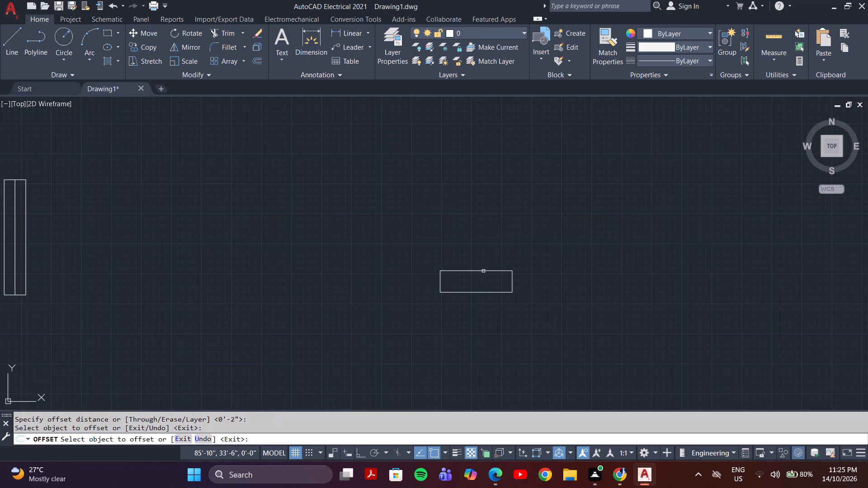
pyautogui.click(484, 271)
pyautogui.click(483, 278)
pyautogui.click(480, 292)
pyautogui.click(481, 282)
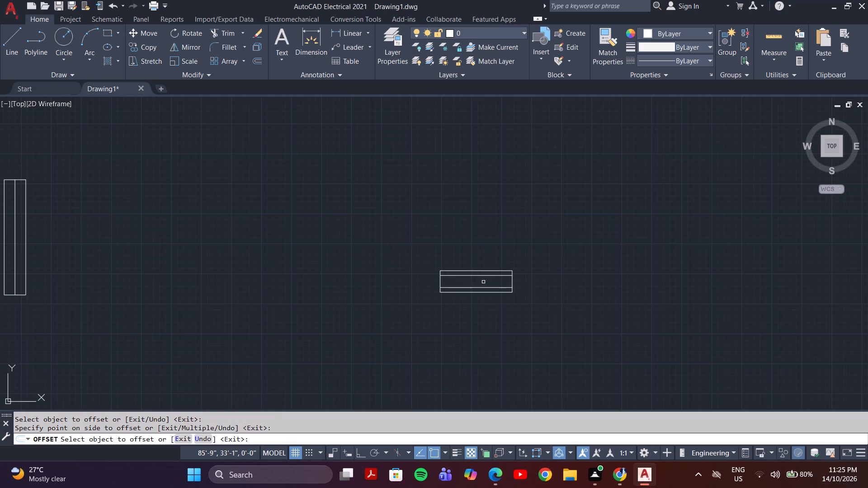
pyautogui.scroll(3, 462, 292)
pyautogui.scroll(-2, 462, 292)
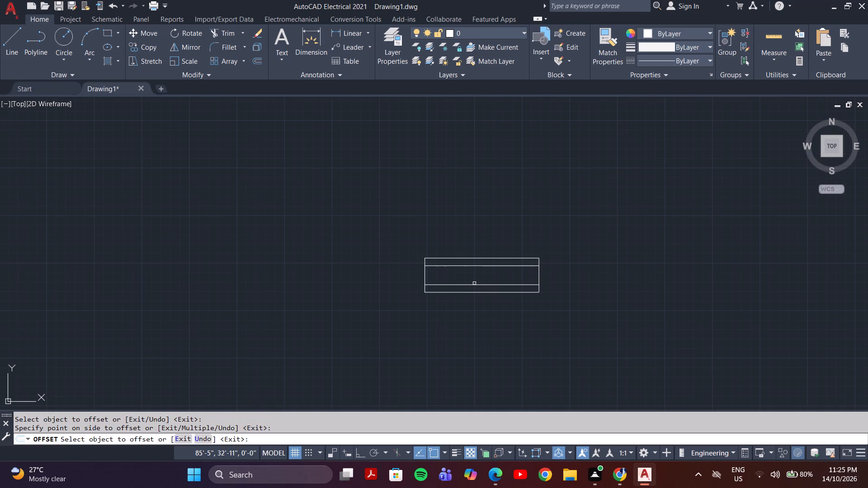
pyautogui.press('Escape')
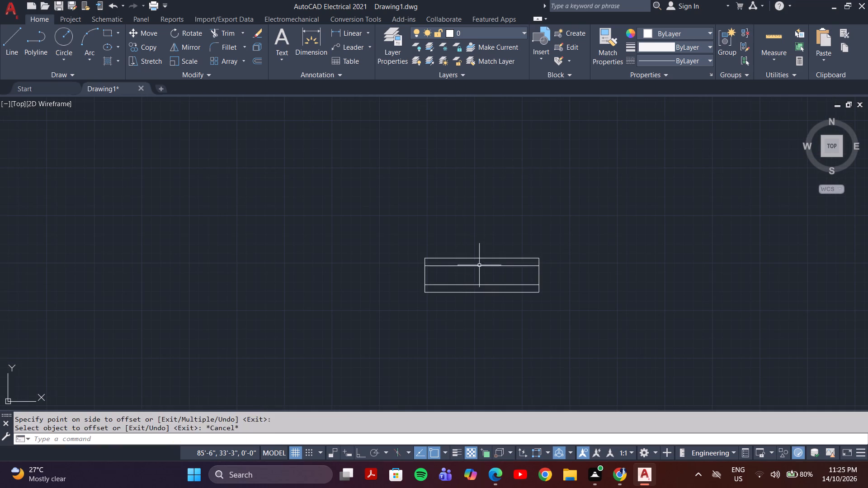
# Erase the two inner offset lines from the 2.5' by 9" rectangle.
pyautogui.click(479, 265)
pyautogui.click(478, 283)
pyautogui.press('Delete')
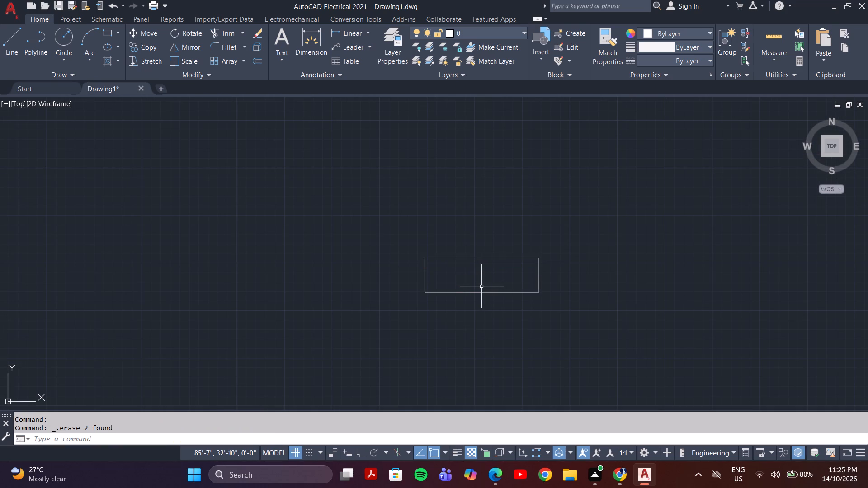
# Offset the two long sides of the 2.5' by 9" rectangle 3" inward.
pyautogui.press('o')
pyautogui.press('Return')
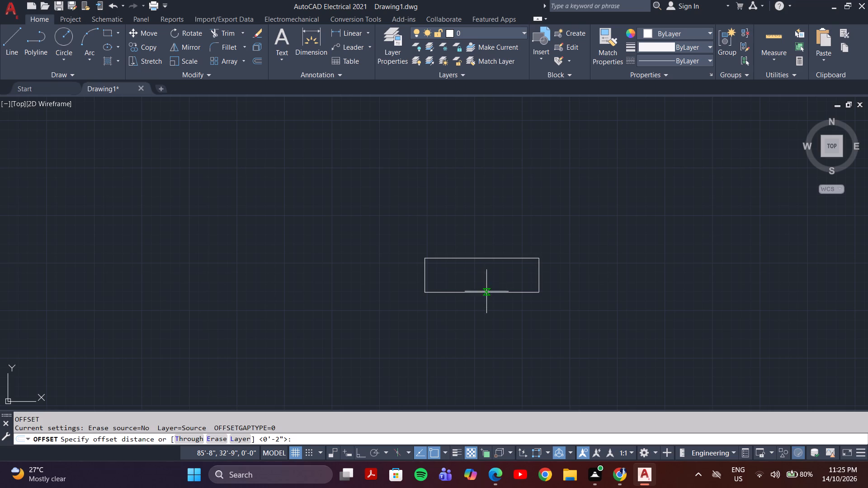
pyautogui.press('3')
pyautogui.hotkey('shift', '"')
pyautogui.press('Return')
pyautogui.click(481, 258)
pyautogui.click(481, 273)
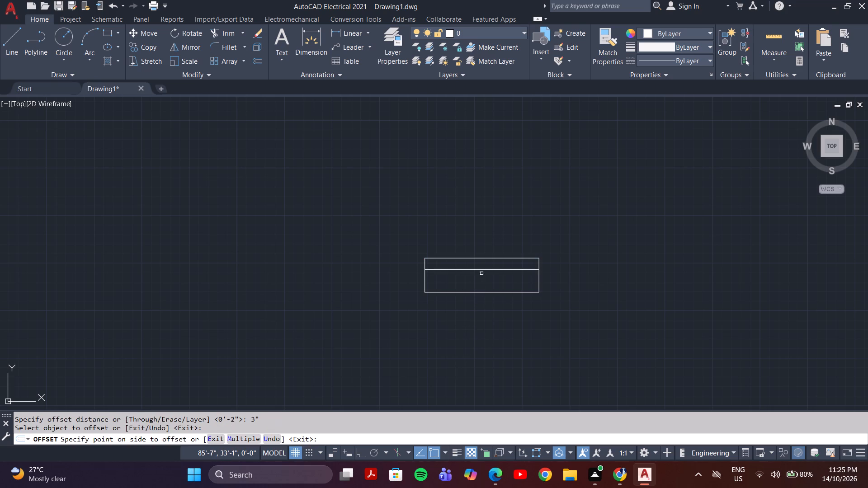
pyautogui.click(479, 293)
pyautogui.click(485, 278)
pyautogui.press('Escape')
# Copy the whole 2.5' by 9" symbol from its lower-left corner into the north outer wall near the northwest corner.
pyautogui.moveTo(618, 230); pyautogui.dragTo(613, 231)
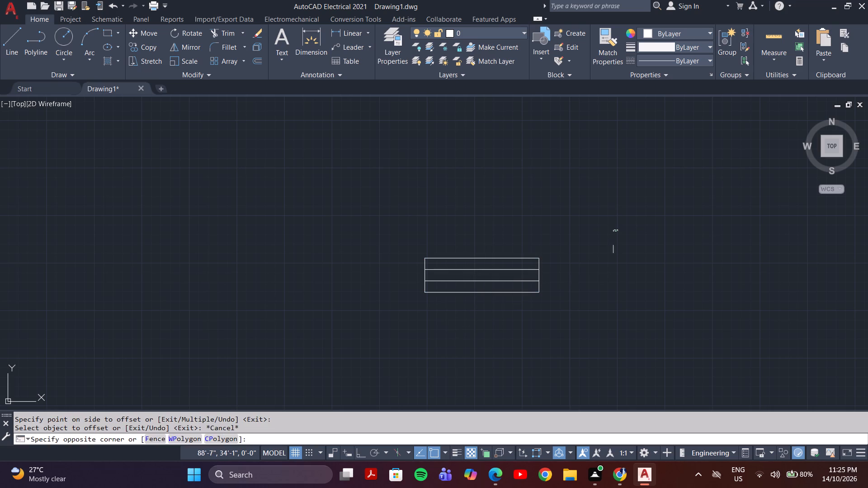
pyautogui.click(354, 340)
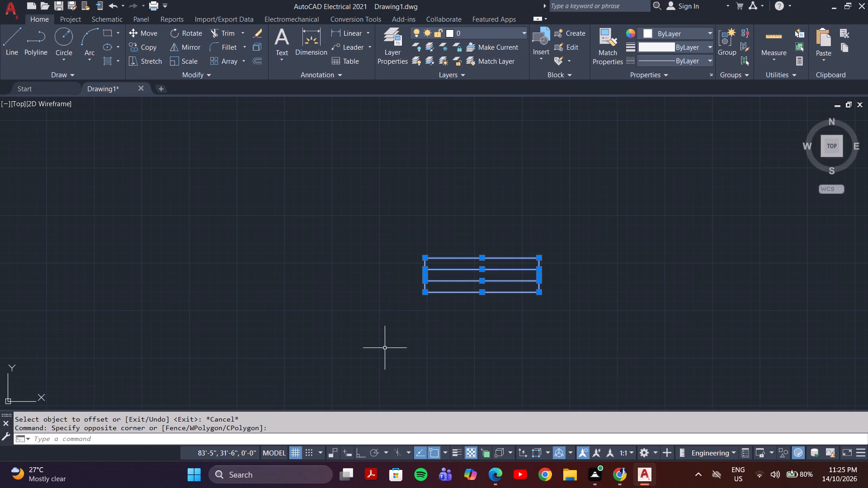
pyautogui.write('co')
pyautogui.press('Return')
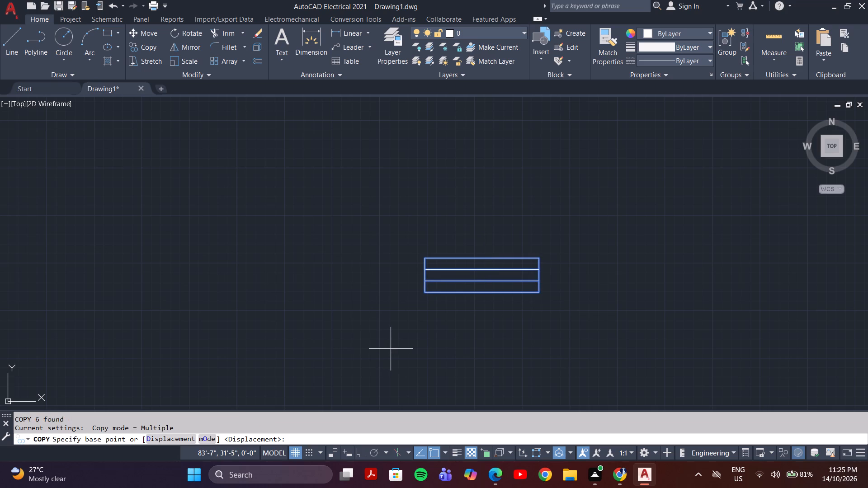
pyautogui.click(425, 293)
pyautogui.scroll(-4, 233, 318)
pyautogui.moveTo(177, 283); pyautogui.dragTo(378, 215, button='middle')
pyautogui.moveTo(214, 203); pyautogui.dragTo(365, 451, button='middle')
pyautogui.scroll(4, 270, 350)
pyautogui.moveTo(279, 308); pyautogui.dragTo(193, 365, button='middle')
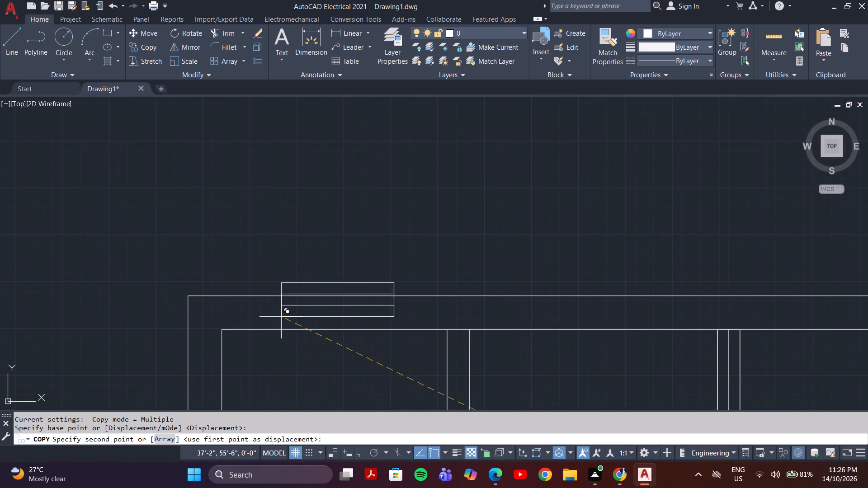
pyautogui.click(272, 330)
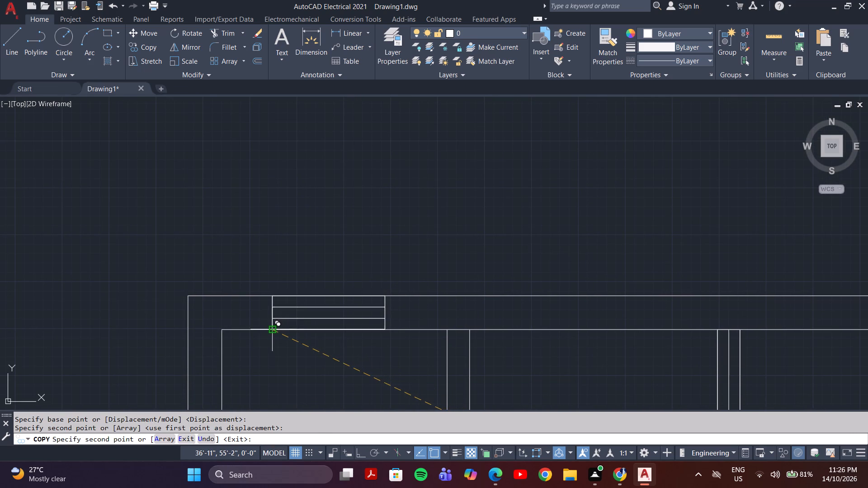
# Place another copy of the 2.5' symbol in free space just outside the east outer wall, near the upper cross partition.
pyautogui.scroll(-2, 273, 330)
pyautogui.moveTo(422, 357); pyautogui.dragTo(382, 299, button='middle')
pyautogui.moveTo(432, 375); pyautogui.dragTo(372, 290, button='middle')
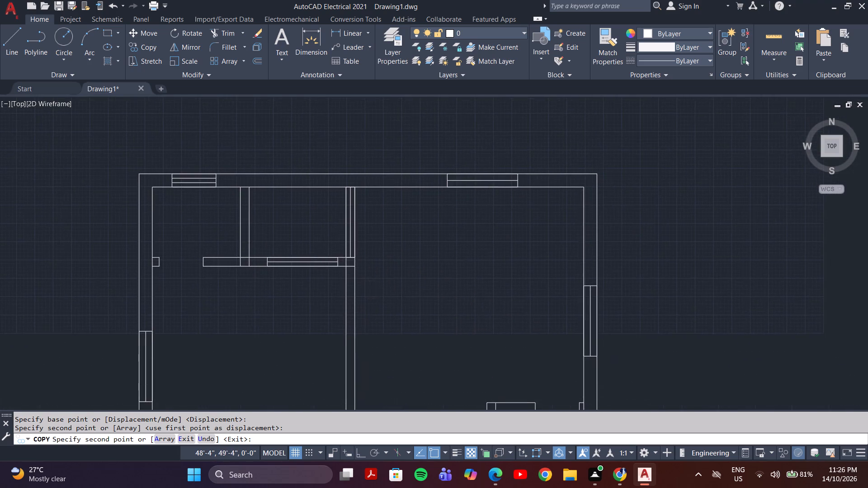
pyautogui.moveTo(433, 329); pyautogui.dragTo(380, 254, button='middle')
pyautogui.scroll(-3, 381, 260)
pyautogui.scroll(3, 431, 325)
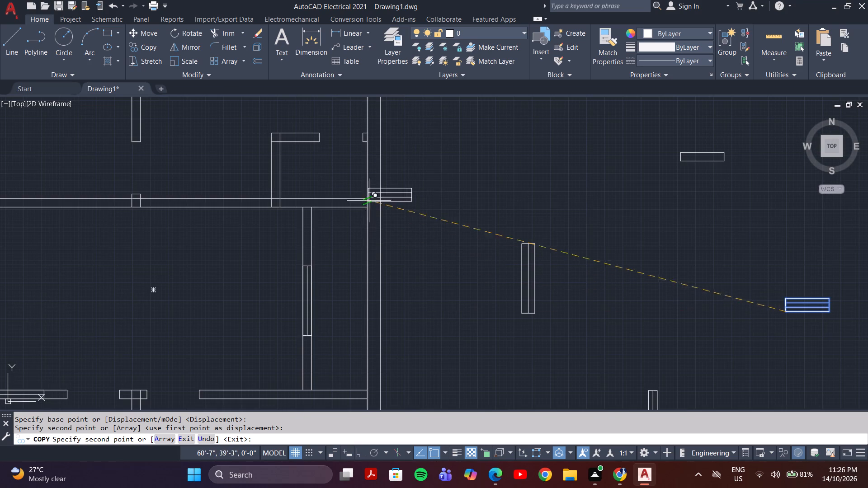
pyautogui.click(386, 174)
# Place a third copy of the 2.5' symbol in the south outer wall, between the short partition and the southeast corner.
pyautogui.moveTo(393, 253); pyautogui.dragTo(406, 220, button='middle')
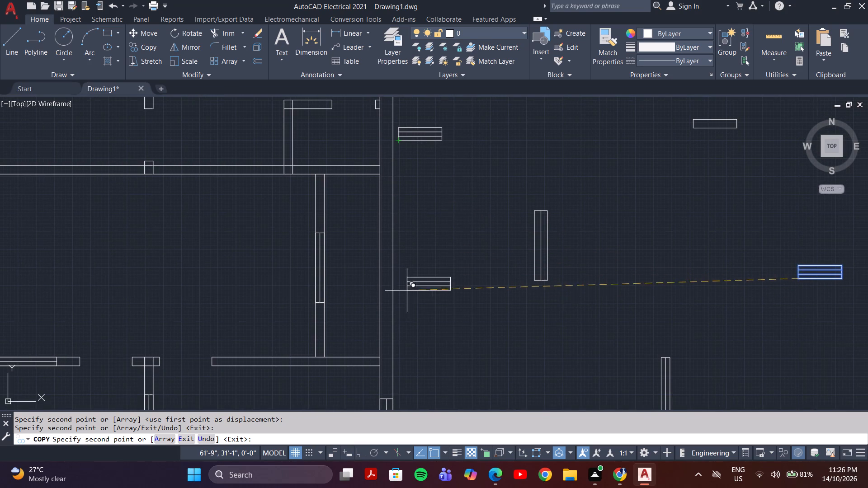
pyautogui.moveTo(396, 383); pyautogui.dragTo(405, 247, button='middle')
pyautogui.moveTo(410, 310); pyautogui.dragTo(441, 220, button='middle')
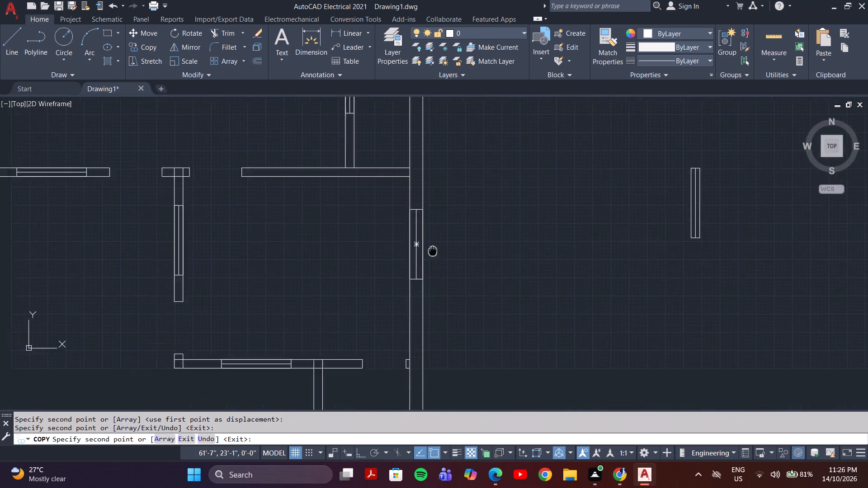
pyautogui.moveTo(441, 220); pyautogui.dragTo(443, 211, button='middle')
pyautogui.scroll(-2, 440, 280)
pyautogui.scroll(3, 387, 336)
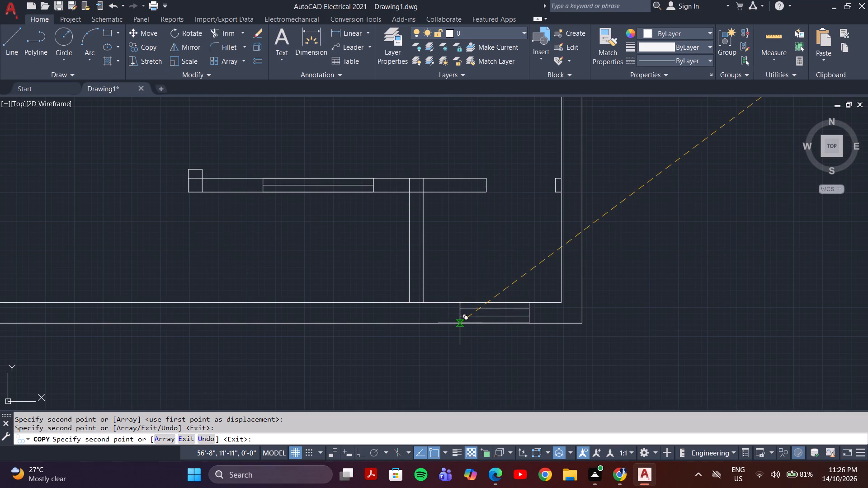
pyautogui.scroll(2, 460, 324)
pyautogui.click(460, 324)
pyautogui.scroll(-3, 424, 340)
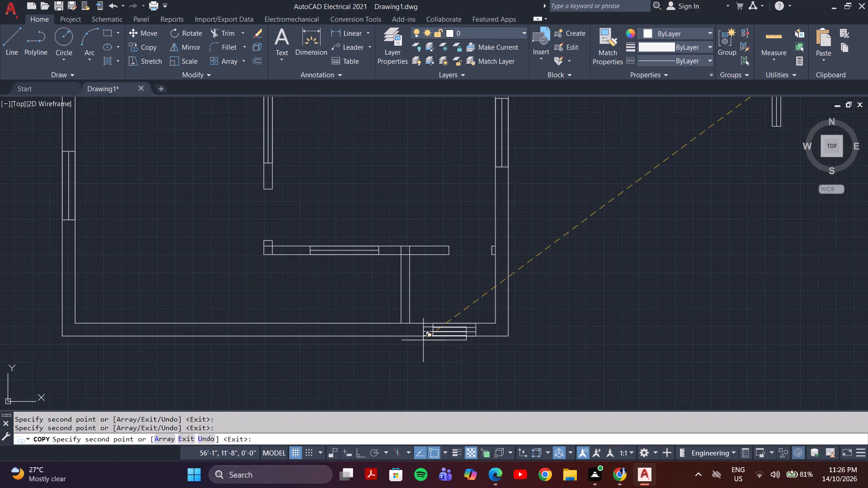
pyautogui.scroll(-3, 363, 317)
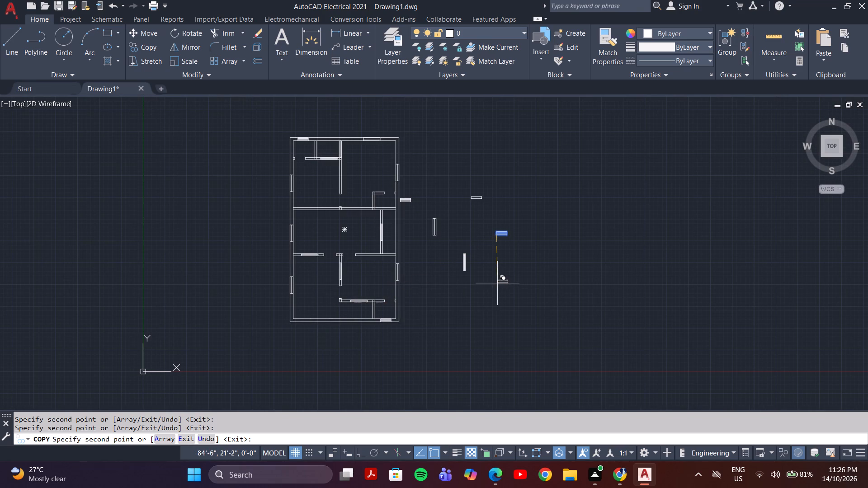
pyautogui.press('Escape')
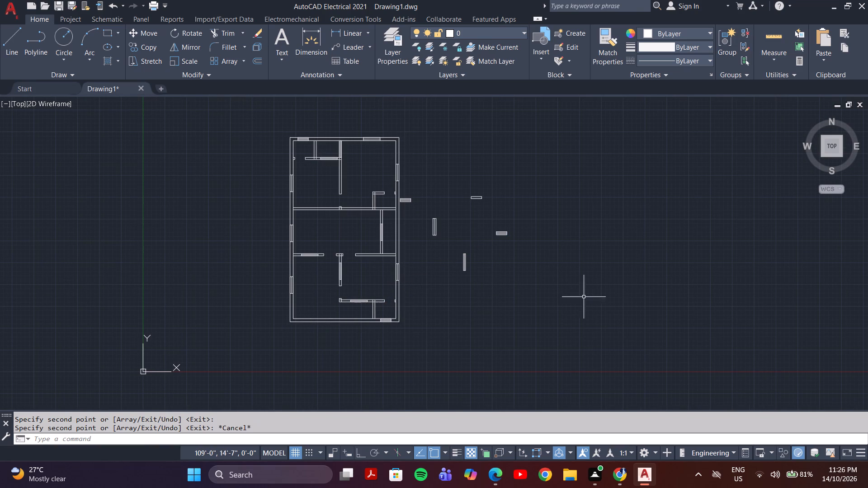
# Draw two lines across the south outer wall, one aligned with the interior partition's west face, the other just east of the southwest inner corner.
pyautogui.scroll(3, 320, 324)
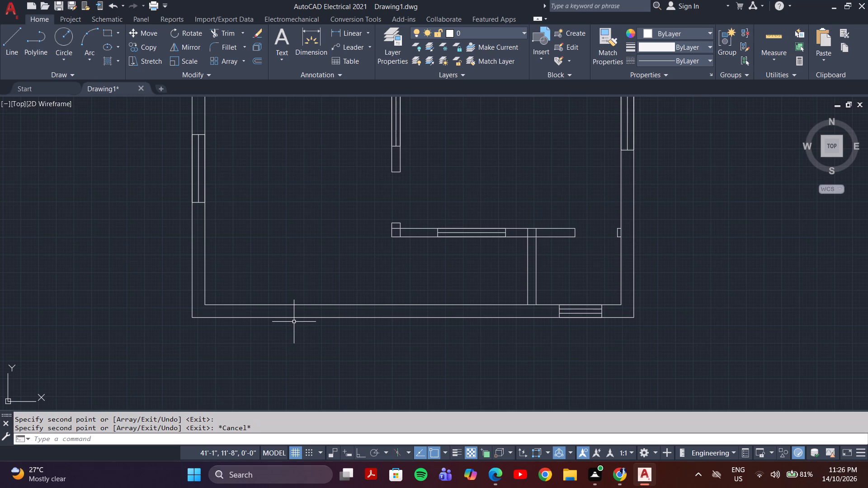
pyautogui.press('l')
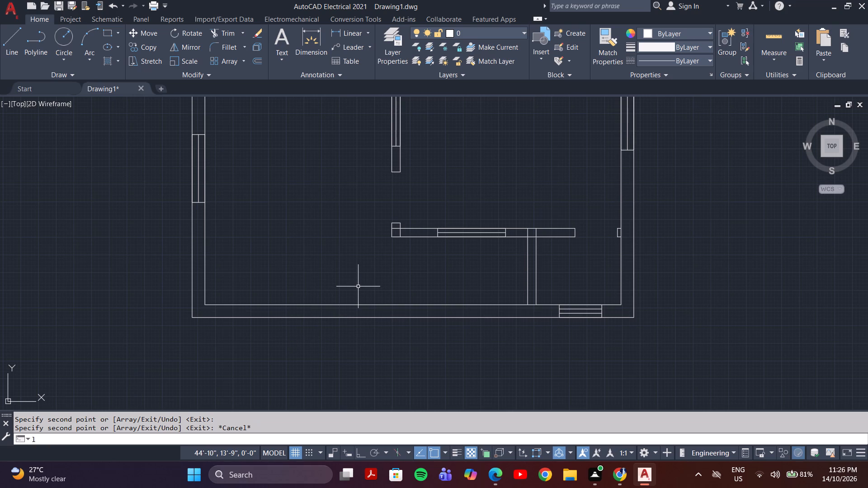
pyautogui.press('Return')
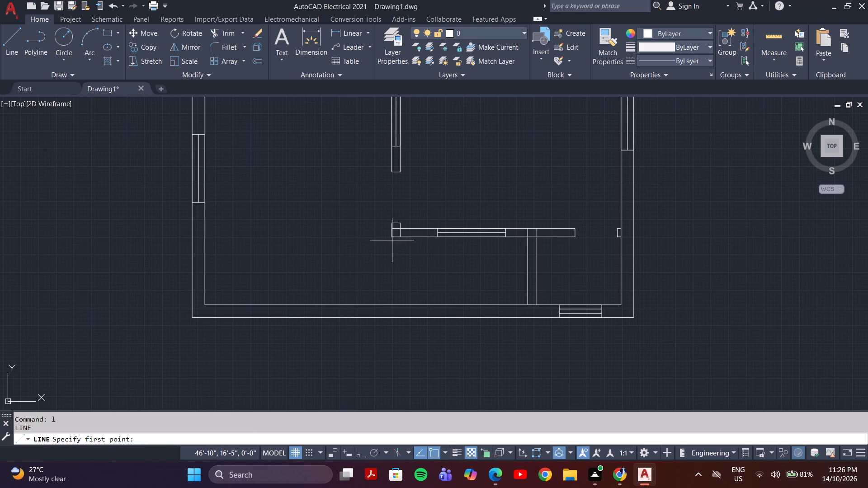
pyautogui.click(391, 305)
pyautogui.click(391, 319)
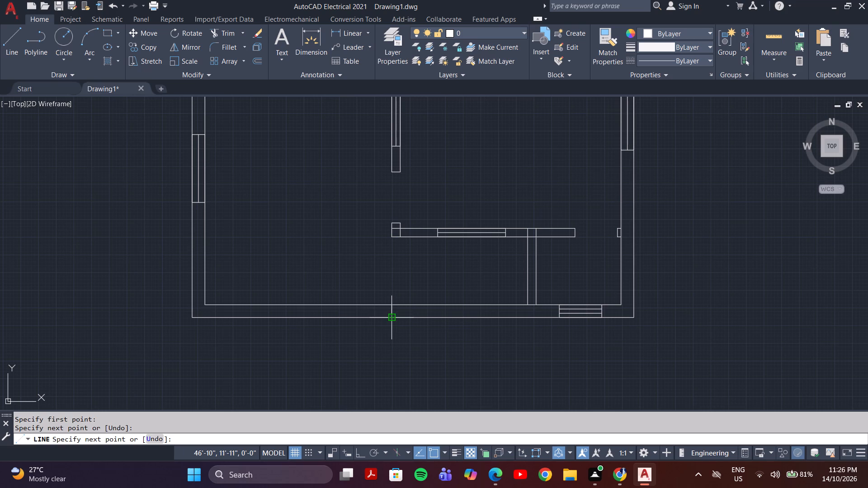
pyautogui.press('`')
pyautogui.press('Escape')
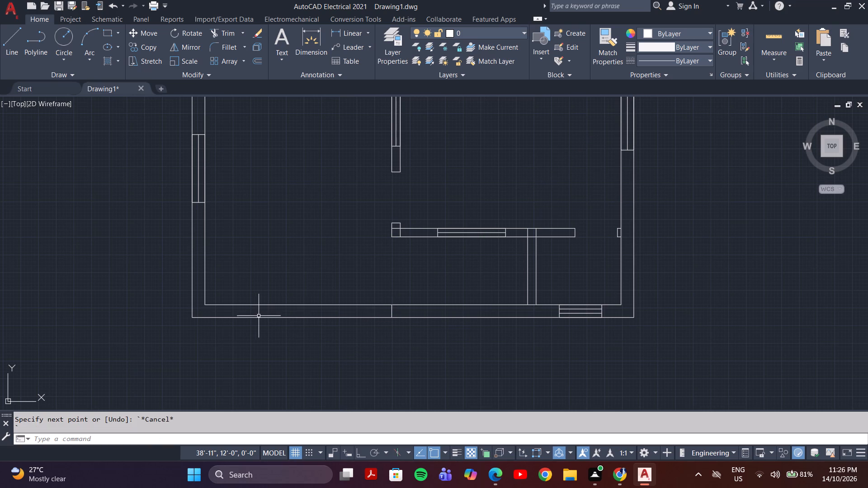
pyautogui.press('l')
pyautogui.press('Return')
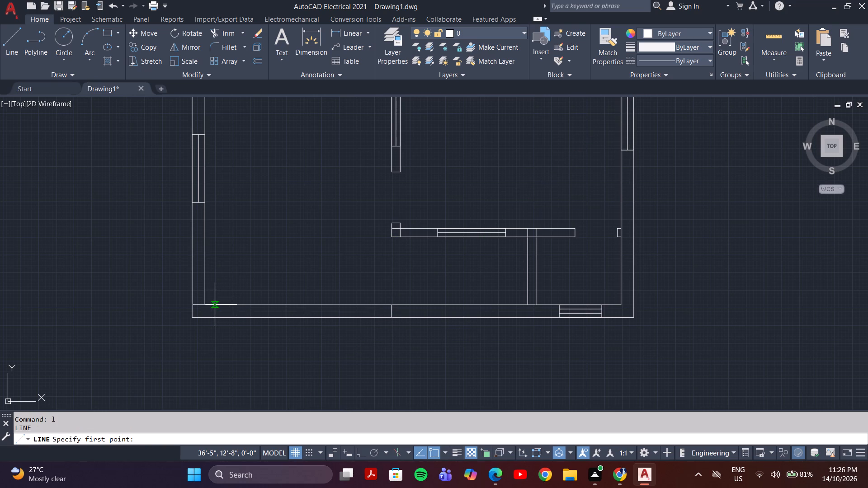
pyautogui.click(214, 305)
pyautogui.click(215, 320)
pyautogui.press('Escape')
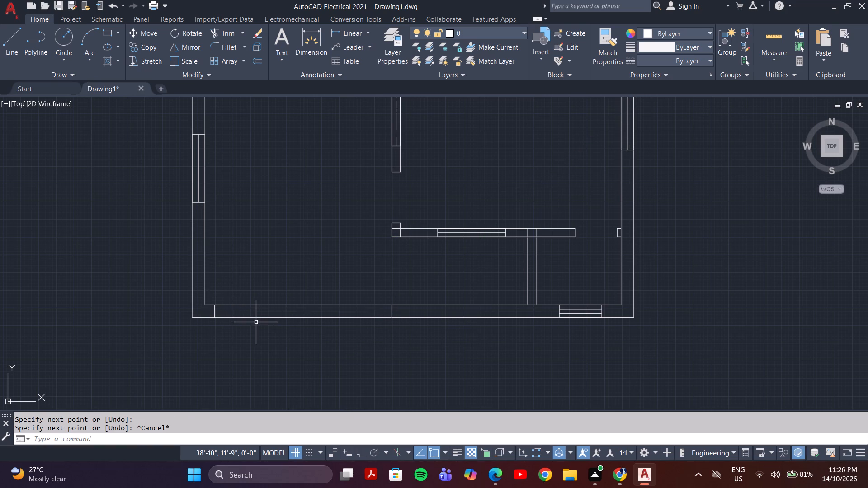
# Trim both faces of the south outer wall between the two cross lines to make a wide opening.
pyautogui.press('r')
pyautogui.press('BackSpace')
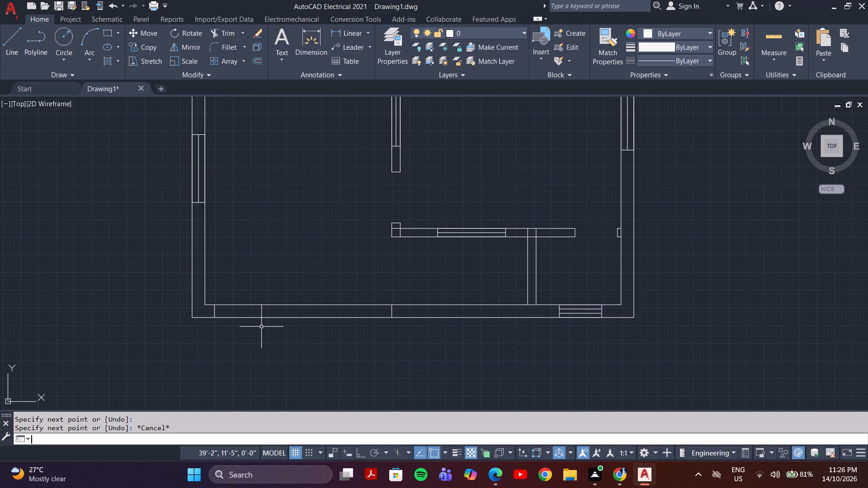
pyautogui.press('t')
pyautogui.press('r')
pyautogui.press('Return')
pyautogui.moveTo(259, 326); pyautogui.dragTo(259, 322)
pyautogui.click(259, 289)
# Trim the overlapping lines where the northwest room's horizontal partition meets the short vertical partition and the long vertical partition.
pyautogui.scroll(-3, 262, 291)
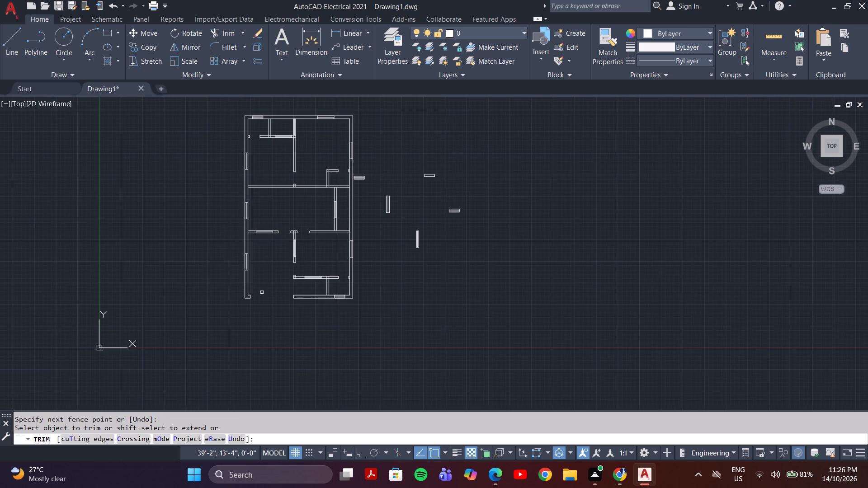
pyautogui.moveTo(268, 270); pyautogui.dragTo(264, 302, button='middle')
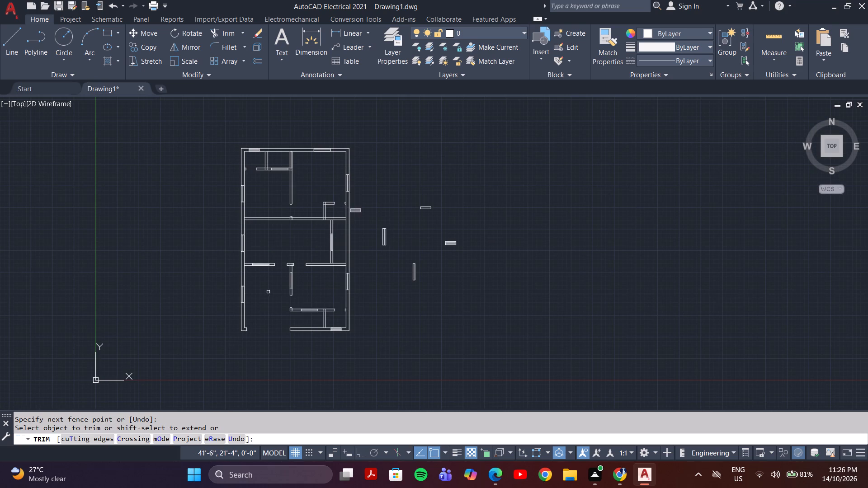
pyautogui.moveTo(268, 309); pyautogui.dragTo(269, 352, button='middle')
pyautogui.scroll(3, 258, 188)
pyautogui.scroll(3, 281, 258)
pyautogui.moveTo(290, 361); pyautogui.dragTo(336, 356)
pyautogui.moveTo(683, 352); pyautogui.dragTo(462, 283, button='middle')
pyautogui.scroll(1, 468, 283)
pyautogui.moveTo(465, 284); pyautogui.dragTo(531, 325)
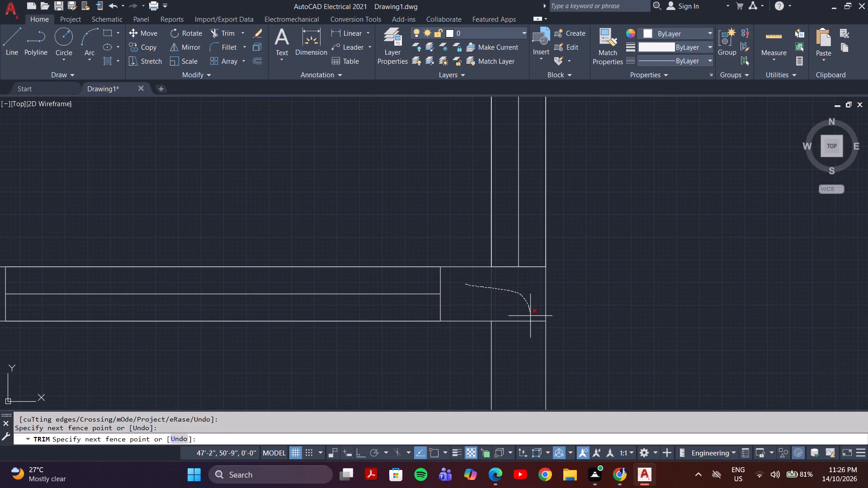
pyautogui.moveTo(531, 325); pyautogui.dragTo(527, 346)
# Trim the overlapping lines where the short vertical partition near the east side joins the upper cross partition.
pyautogui.scroll(-3, 522, 294)
pyautogui.scroll(-1, 464, 218)
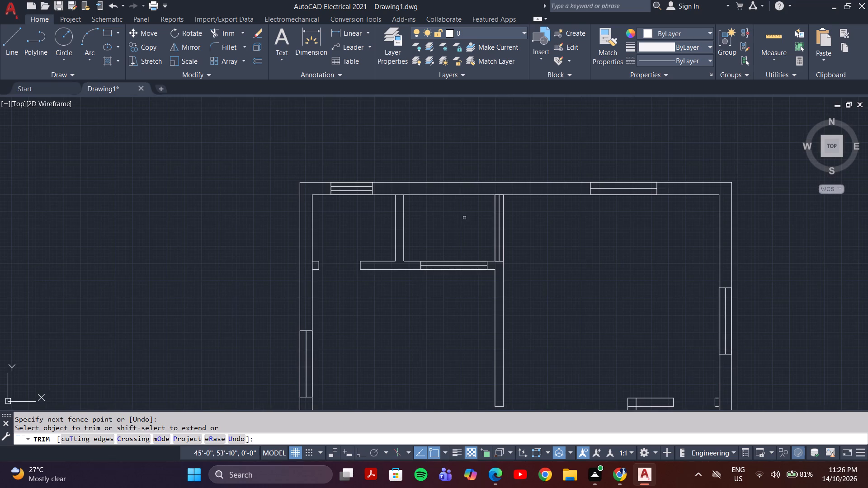
pyautogui.scroll(-1, 645, 233)
pyautogui.moveTo(646, 233); pyautogui.dragTo(494, 139, button='middle')
pyautogui.scroll(3, 505, 303)
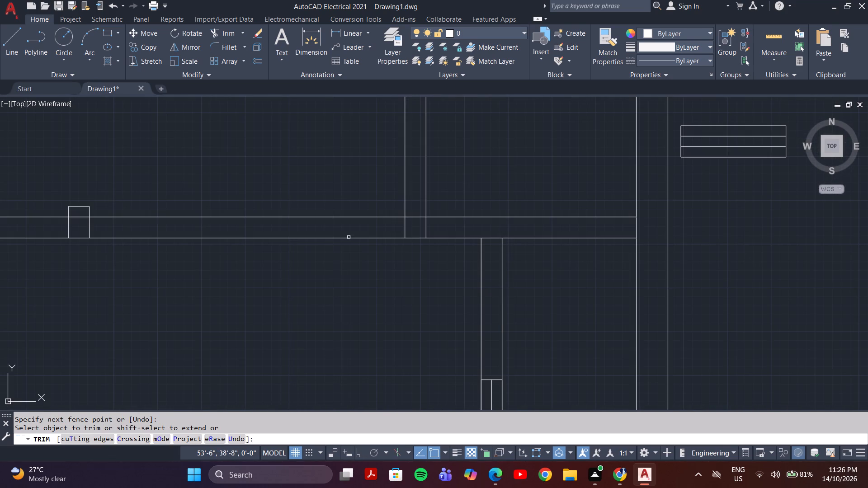
pyautogui.moveTo(387, 225); pyautogui.dragTo(440, 230)
# Trim the inner faces of the east and west outer walls where the upper cross partition joins them.
pyautogui.moveTo(519, 299); pyautogui.dragTo(335, 288, button='middle')
pyautogui.moveTo(476, 214); pyautogui.dragTo(443, 221)
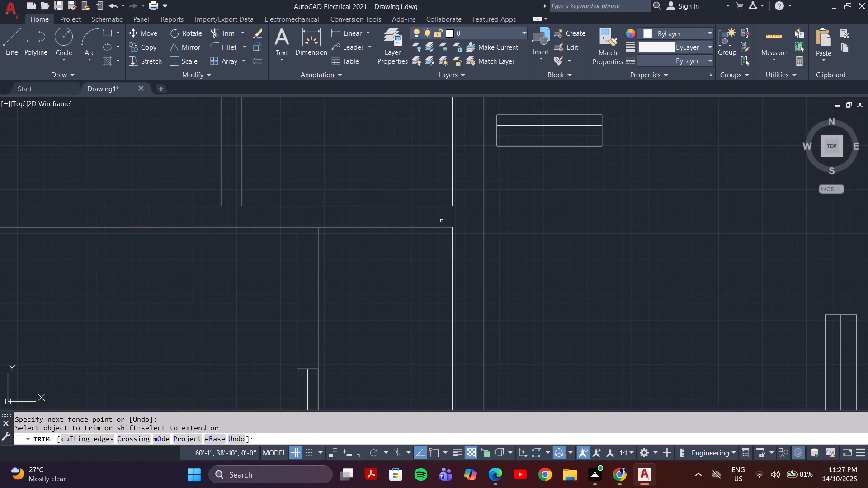
pyautogui.scroll(-3, 442, 221)
pyautogui.moveTo(297, 243); pyautogui.dragTo(575, 255, button='middle')
pyautogui.scroll(4, 491, 243)
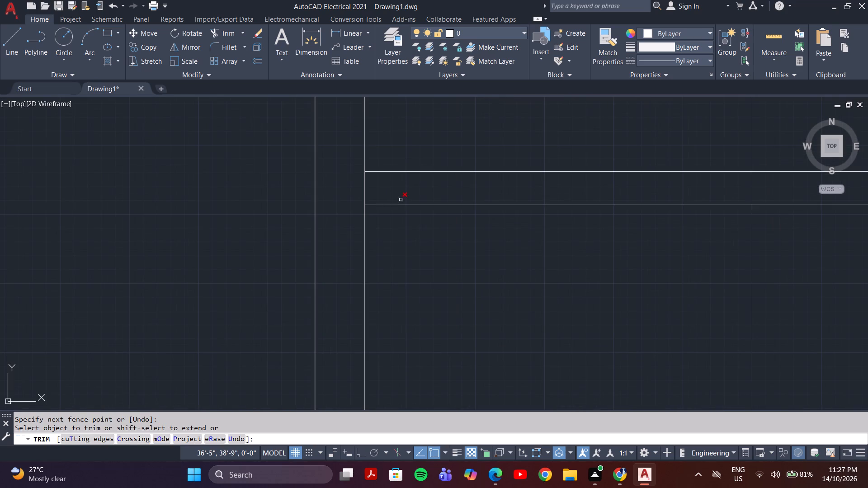
pyautogui.moveTo(398, 197); pyautogui.dragTo(355, 201)
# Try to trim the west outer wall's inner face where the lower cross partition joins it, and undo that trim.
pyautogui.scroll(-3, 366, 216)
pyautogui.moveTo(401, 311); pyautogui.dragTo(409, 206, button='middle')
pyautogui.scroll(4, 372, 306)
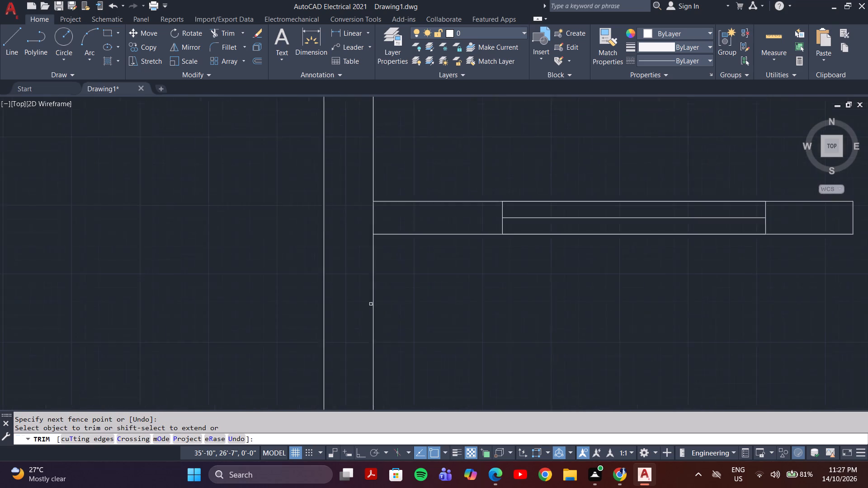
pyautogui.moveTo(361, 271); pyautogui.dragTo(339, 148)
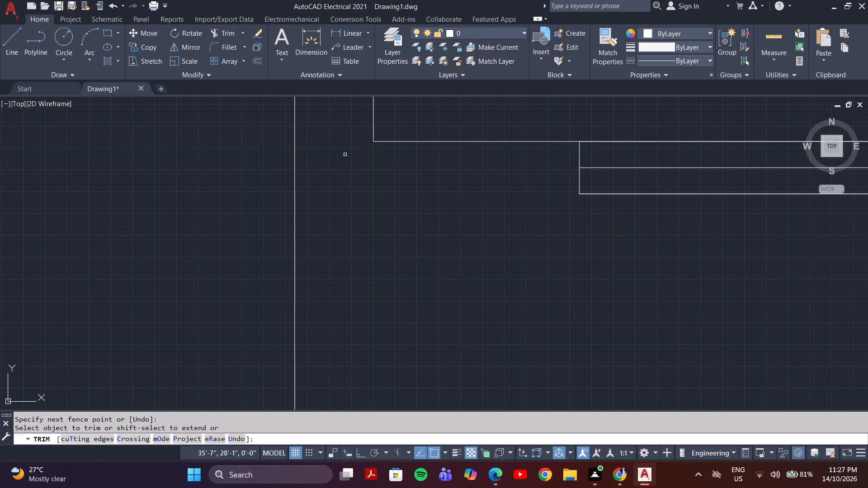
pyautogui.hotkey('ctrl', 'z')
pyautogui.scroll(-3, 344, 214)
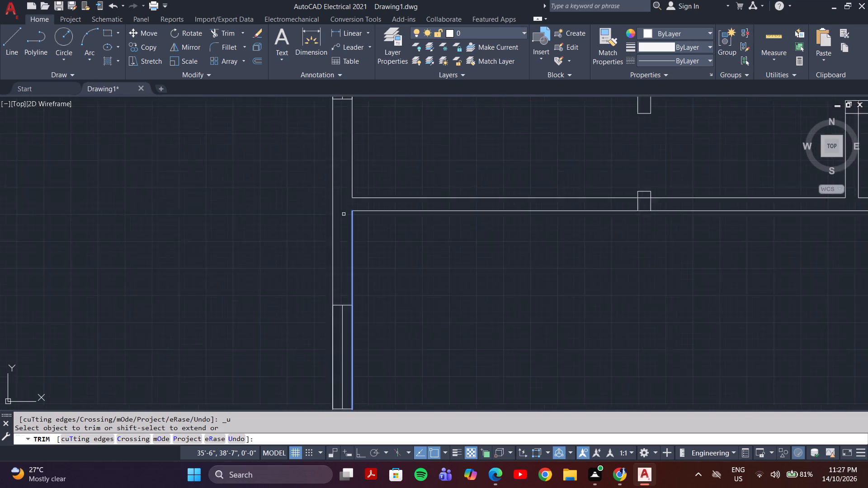
# Trim the overlapping lines where the central vertical partition meets the short wall piece of the lower cross partition.
pyautogui.moveTo(430, 258); pyautogui.dragTo(342, 199, button='middle')
pyautogui.scroll(-1, 361, 211)
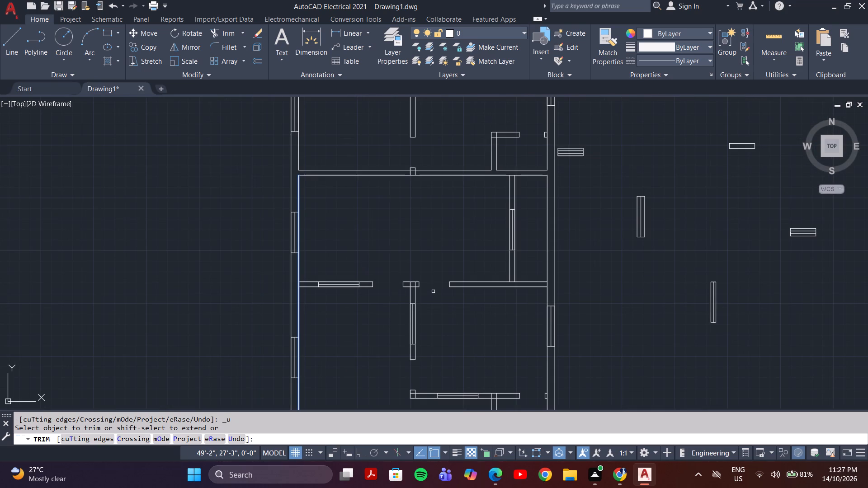
pyautogui.scroll(4, 414, 286)
pyautogui.moveTo(361, 280); pyautogui.dragTo(412, 272)
# Trim the overlapping lines at the corner of the L-shaped partition above the upper cross partition's east end.
pyautogui.scroll(-4, 434, 276)
pyautogui.scroll(4, 507, 138)
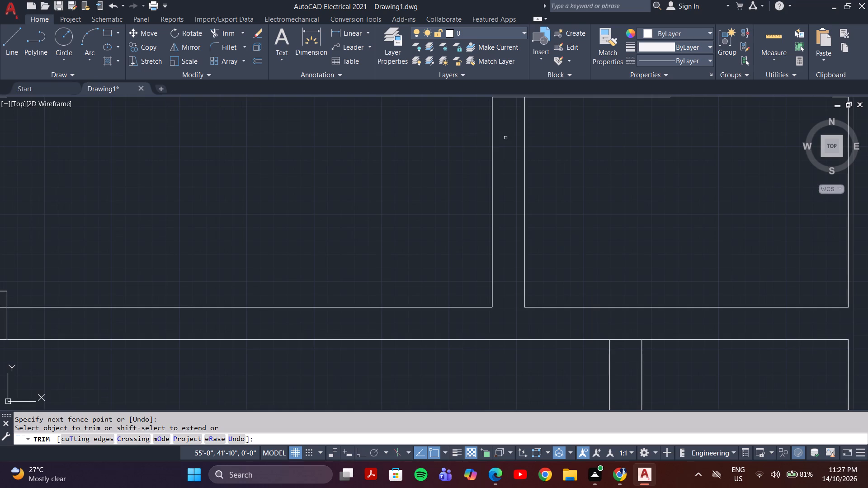
pyautogui.scroll(1, 503, 137)
pyautogui.moveTo(503, 137); pyautogui.dragTo(500, 285, button='middle')
pyautogui.moveTo(499, 249); pyautogui.dragTo(554, 189)
# Trim the overlapping lines where the small central wall stub meets the upper cross partition.
pyautogui.scroll(-4, 552, 192)
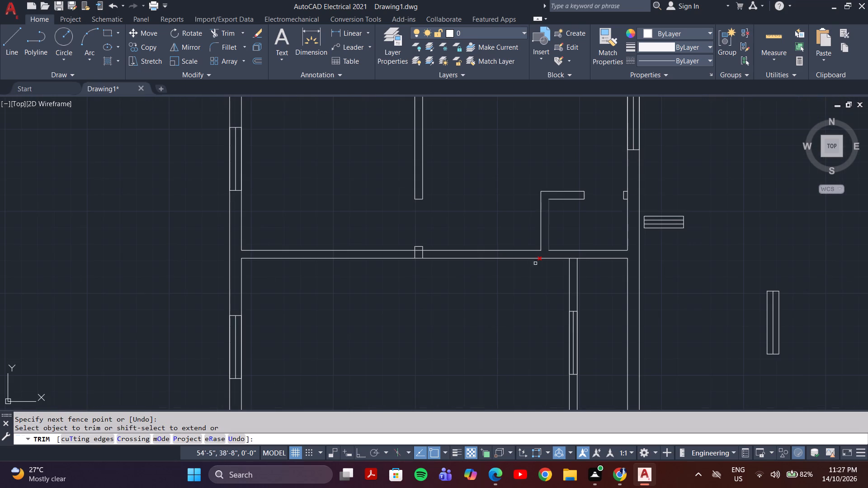
pyautogui.scroll(3, 382, 259)
pyautogui.moveTo(479, 247); pyautogui.dragTo(518, 225)
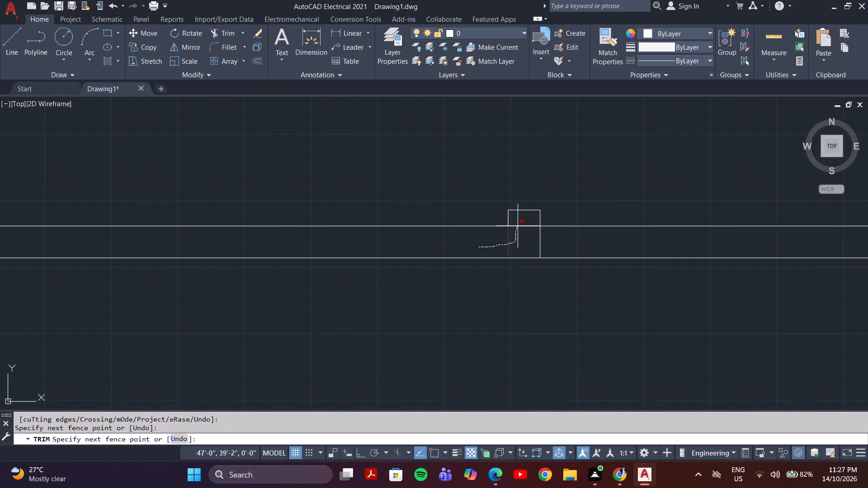
pyautogui.moveTo(518, 225); pyautogui.dragTo(563, 243)
# Trim the west outer wall's inner face where the lower cross partition joins it.
pyautogui.scroll(-3, 556, 256)
pyautogui.moveTo(523, 320); pyautogui.dragTo(477, 233, button='middle')
pyautogui.scroll(-1, 470, 248)
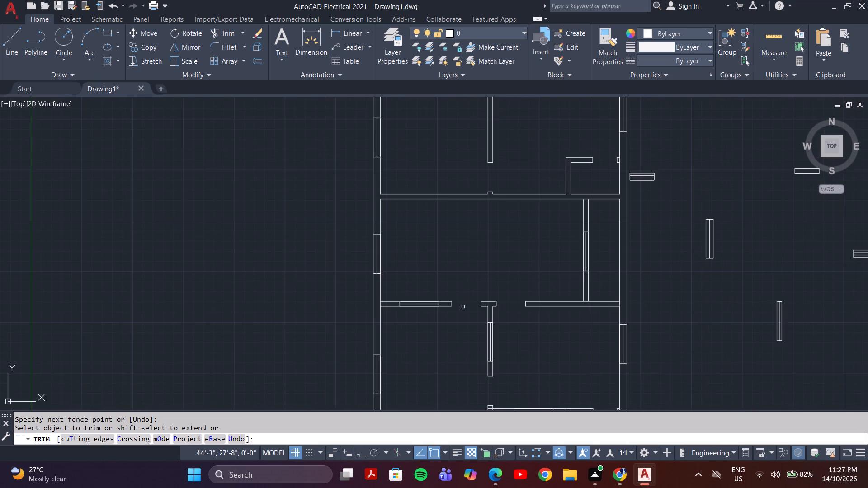
pyautogui.moveTo(462, 307); pyautogui.dragTo(468, 260, button='middle')
pyautogui.scroll(5, 354, 271)
pyautogui.moveTo(673, 148); pyautogui.dragTo(585, 166)
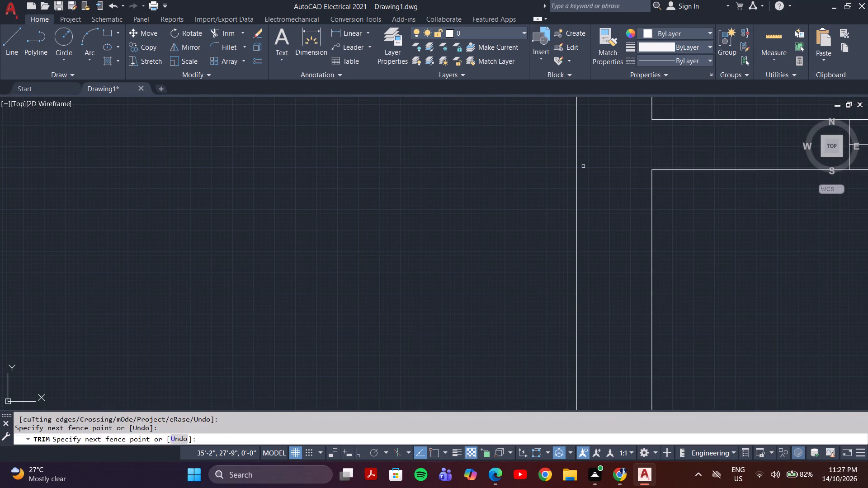
# Trim the overlapping lines where the lower cross partition's east part meets the vertical partition above it and the east outer wall.
pyautogui.scroll(-1, 583, 167)
pyautogui.scroll(-3, 616, 231)
pyautogui.moveTo(668, 236); pyautogui.dragTo(350, 233, button='middle')
pyautogui.moveTo(569, 241); pyautogui.dragTo(559, 221, button='middle')
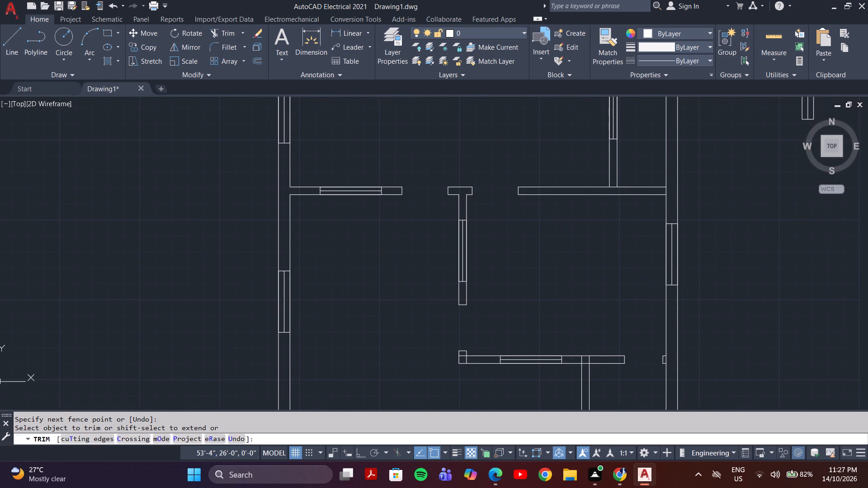
pyautogui.moveTo(648, 183); pyautogui.dragTo(551, 246, button='middle')
pyautogui.scroll(3, 518, 256)
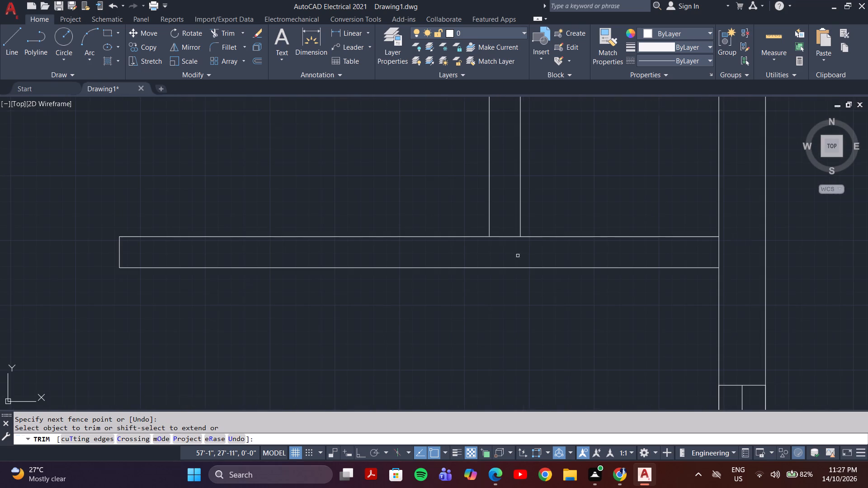
pyautogui.moveTo(515, 249); pyautogui.dragTo(510, 220)
pyautogui.moveTo(726, 249); pyautogui.dragTo(687, 258)
# Trim the overlapping lines where the southeast horizontal partition meets the small stub at its west end and the short vertical partition below.
pyautogui.scroll(-2, 684, 261)
pyautogui.moveTo(613, 316); pyautogui.dragTo(591, 268, button='middle')
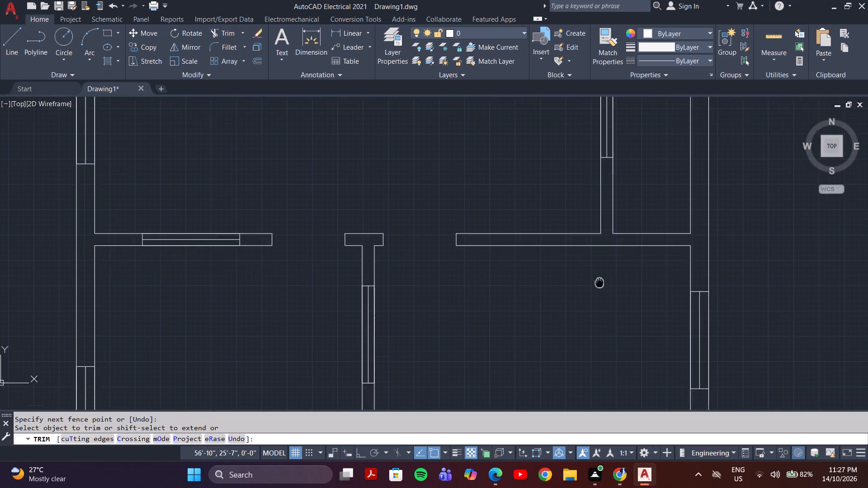
pyautogui.moveTo(591, 268); pyautogui.dragTo(581, 260, button='middle')
pyautogui.scroll(-2, 568, 271)
pyautogui.moveTo(511, 337); pyautogui.dragTo(503, 253, button='middle')
pyautogui.scroll(5, 480, 269)
pyautogui.moveTo(455, 227); pyautogui.dragTo(396, 181)
pyautogui.scroll(-3, 448, 207)
pyautogui.scroll(3, 622, 230)
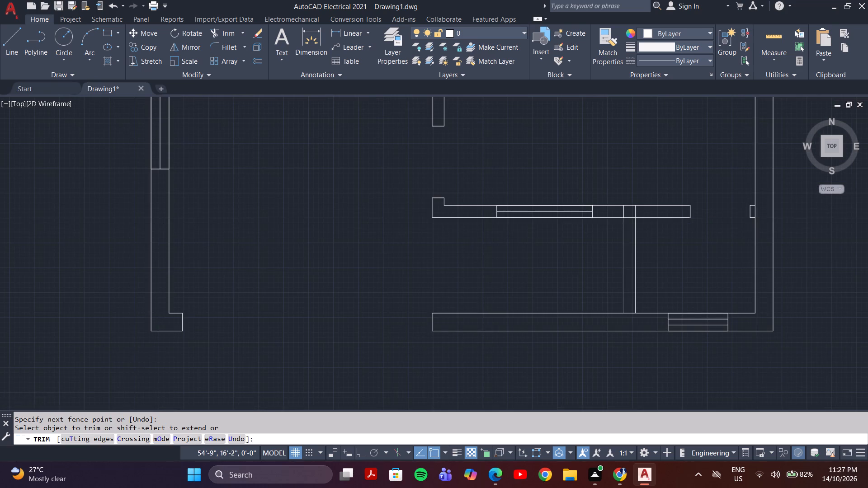
pyautogui.moveTo(594, 166); pyautogui.dragTo(683, 165)
# Trim the inner faces of the east and south outer walls where the southeast door stub and the short vertical partition join them.
pyautogui.scroll(-4, 678, 173)
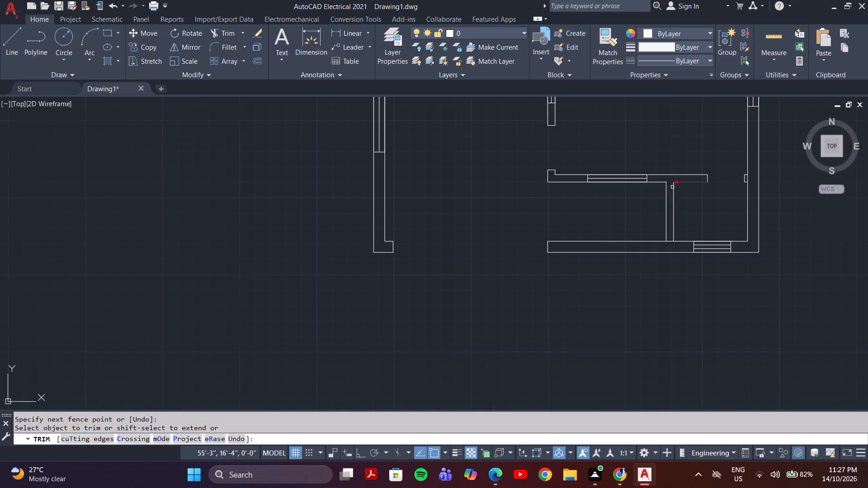
pyautogui.scroll(3, 760, 192)
pyautogui.moveTo(709, 145); pyautogui.dragTo(697, 141)
pyautogui.scroll(-2, 688, 178)
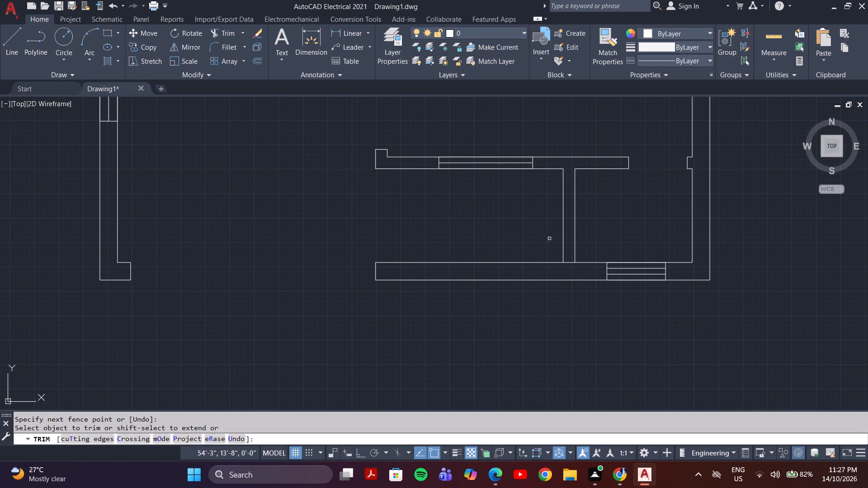
pyautogui.scroll(1, 567, 264)
pyautogui.moveTo(568, 275); pyautogui.dragTo(569, 248)
# Look over the trimmed plan and check the door opening widths in the partitions with the quick Measure tool.
pyautogui.scroll(-3, 569, 277)
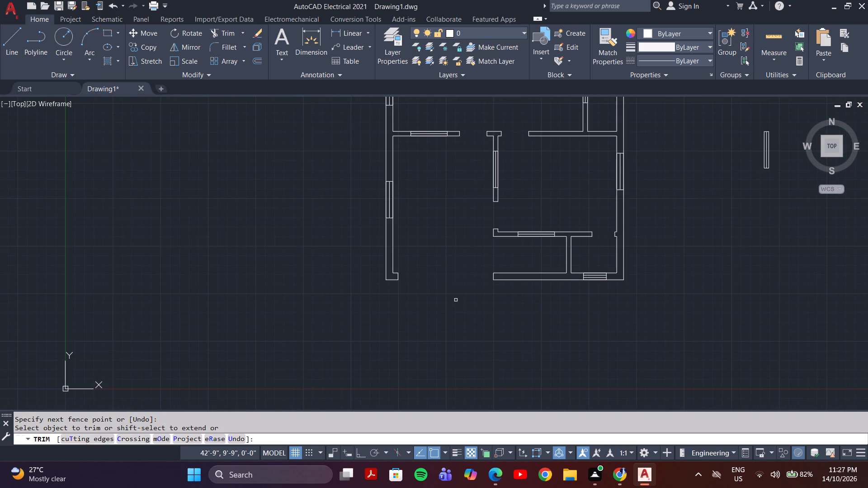
pyautogui.moveTo(447, 245); pyautogui.dragTo(456, 337, button='middle')
pyautogui.scroll(-1, 470, 275)
pyautogui.moveTo(519, 202); pyautogui.dragTo(505, 282, button='middle')
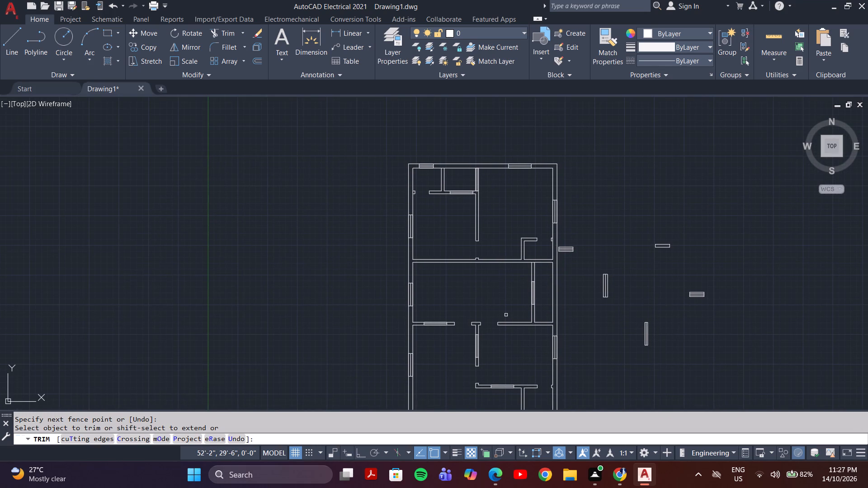
pyautogui.scroll(4, 407, 192)
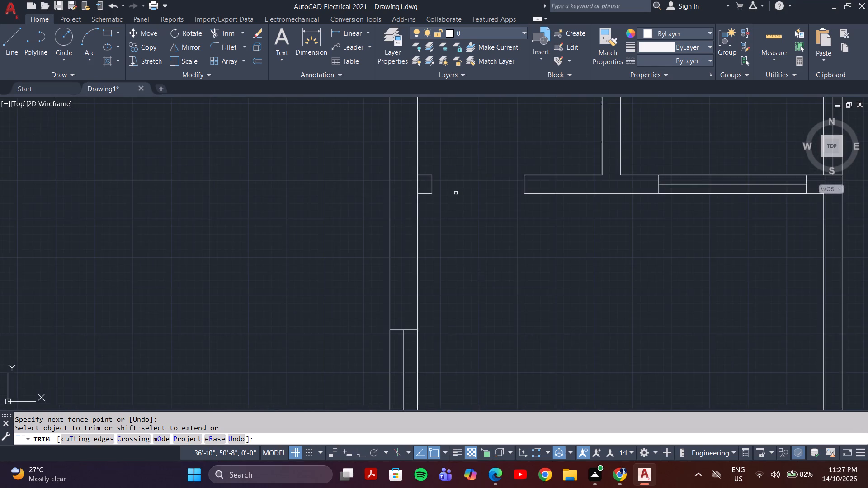
pyautogui.scroll(-3, 456, 192)
pyautogui.click(788, 37)
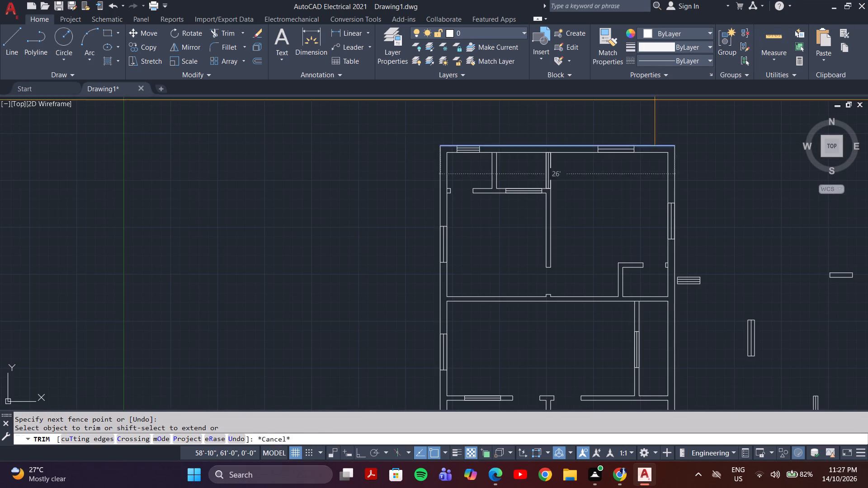
pyautogui.scroll(4, 461, 191)
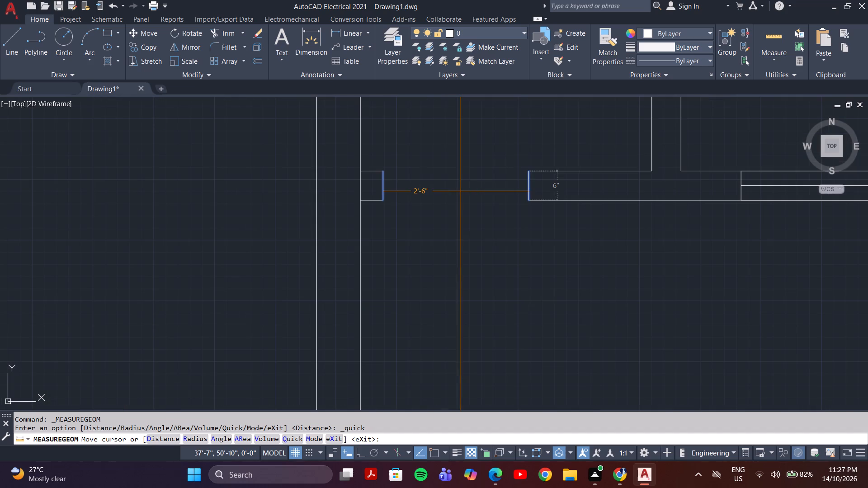
pyautogui.scroll(-5, 462, 181)
pyautogui.scroll(2, 576, 225)
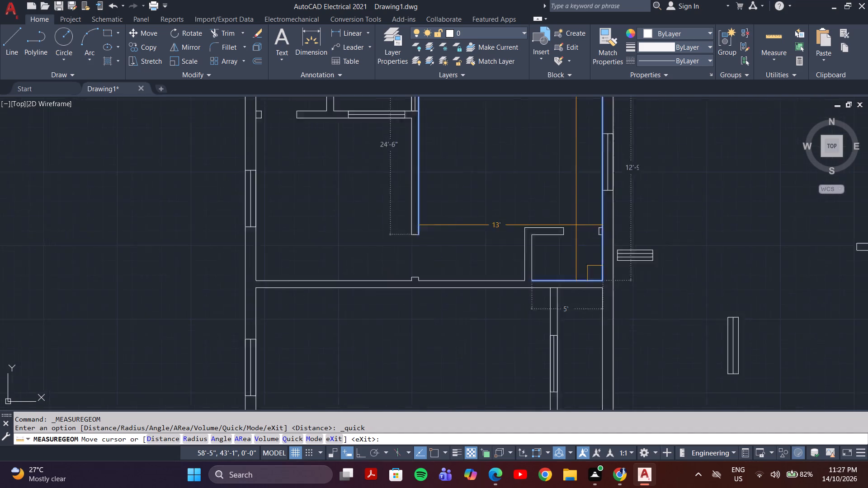
pyautogui.scroll(1, 576, 225)
pyautogui.scroll(-3, 583, 240)
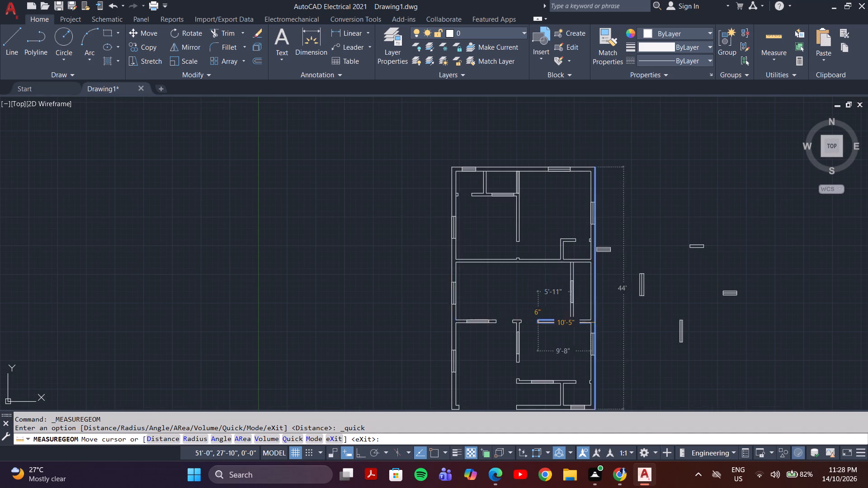
pyautogui.scroll(3, 538, 323)
pyautogui.scroll(-3, 413, 317)
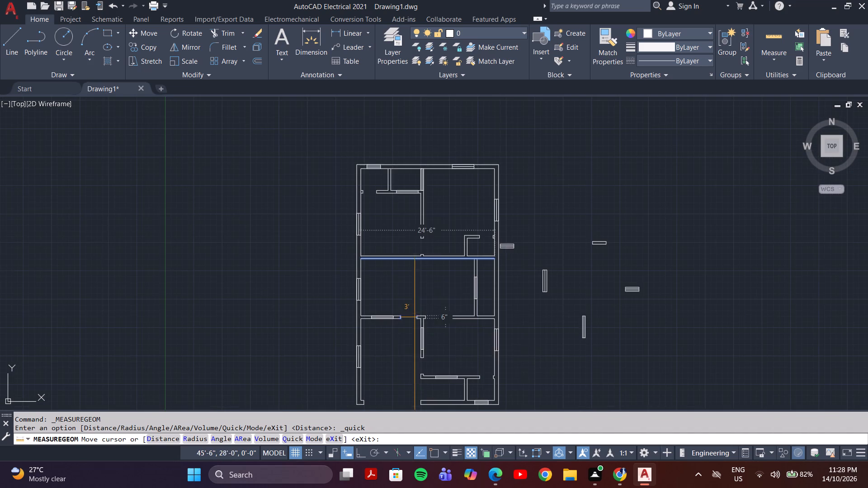
pyautogui.scroll(4, 469, 367)
pyautogui.moveTo(508, 397); pyautogui.dragTo(512, 295, button='middle')
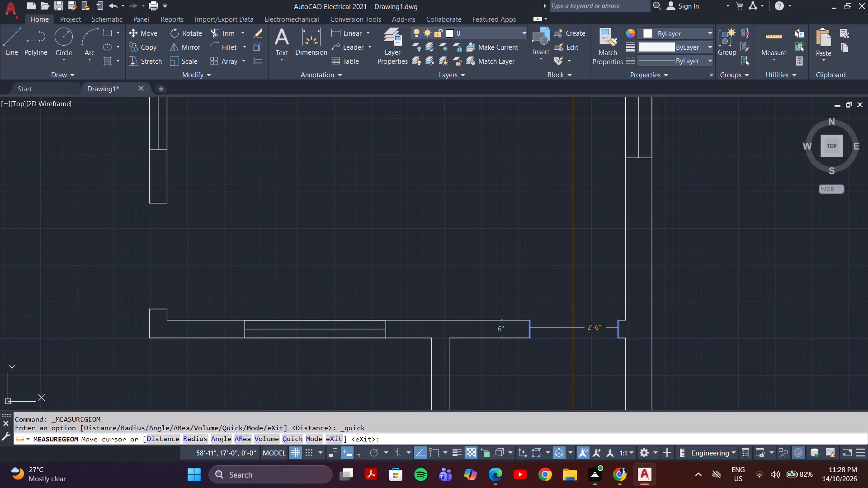
pyautogui.press('Escape')
# Insert the Door - Imperial block from the Architectural tool palette in the empty space east of the plan, and close the palettes.
pyautogui.scroll(-3, 665, 238)
pyautogui.moveTo(700, 240); pyautogui.dragTo(495, 256, button='middle')
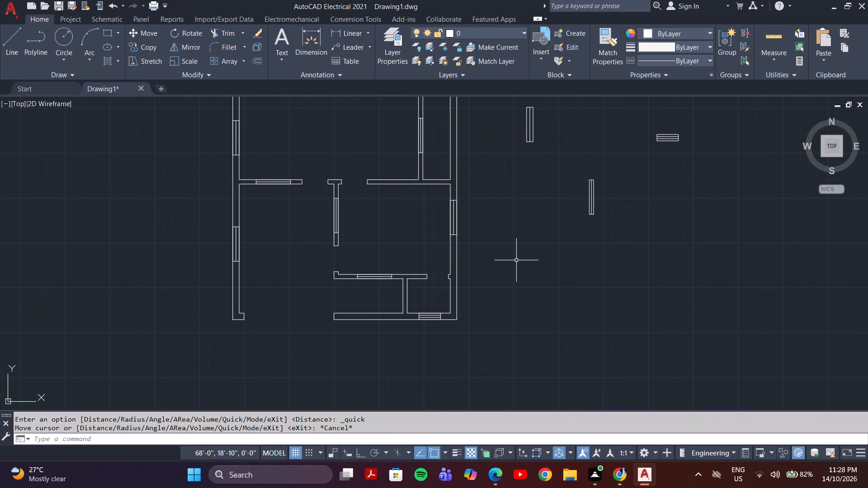
pyautogui.write('tp')
pyautogui.press('Return')
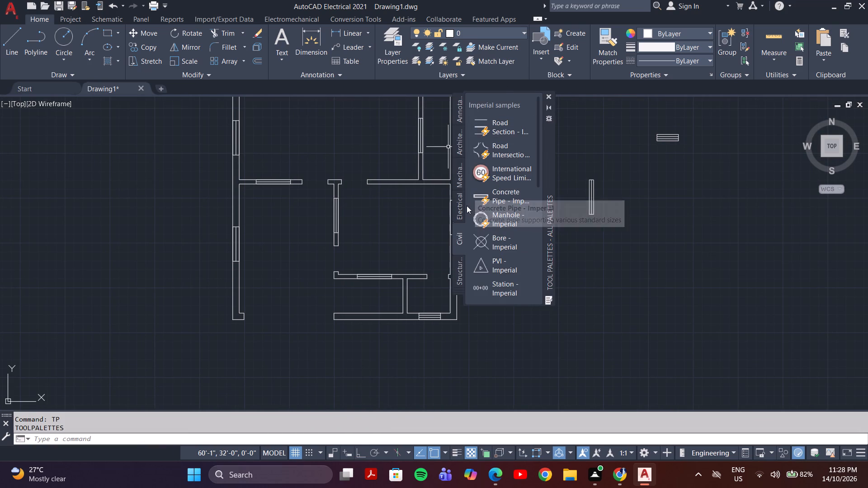
pyautogui.scroll(-3, 469, 216)
pyautogui.scroll(9, 469, 216)
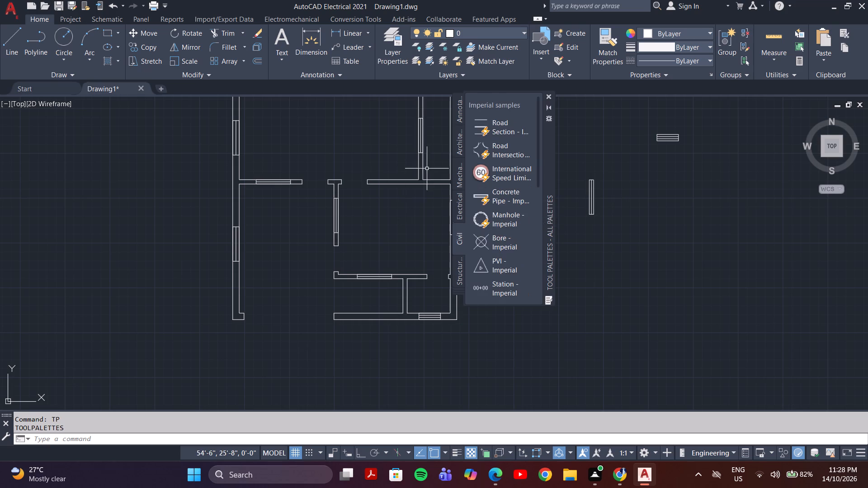
pyautogui.click(457, 117)
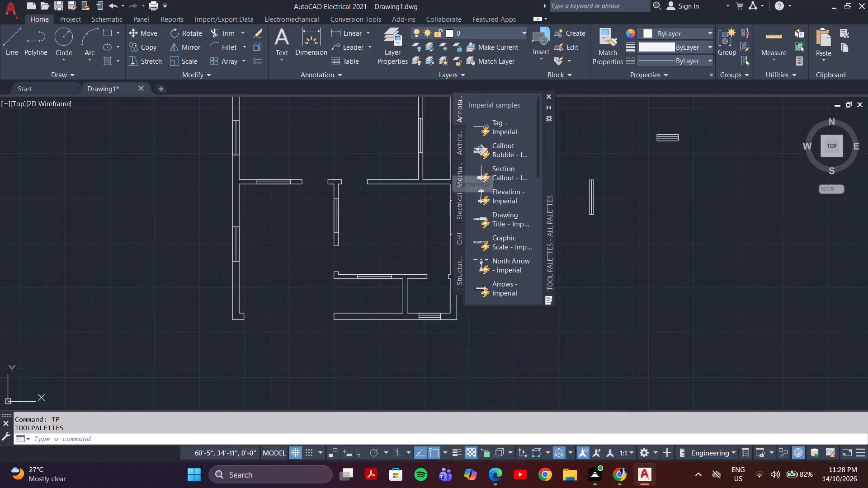
pyautogui.click(456, 141)
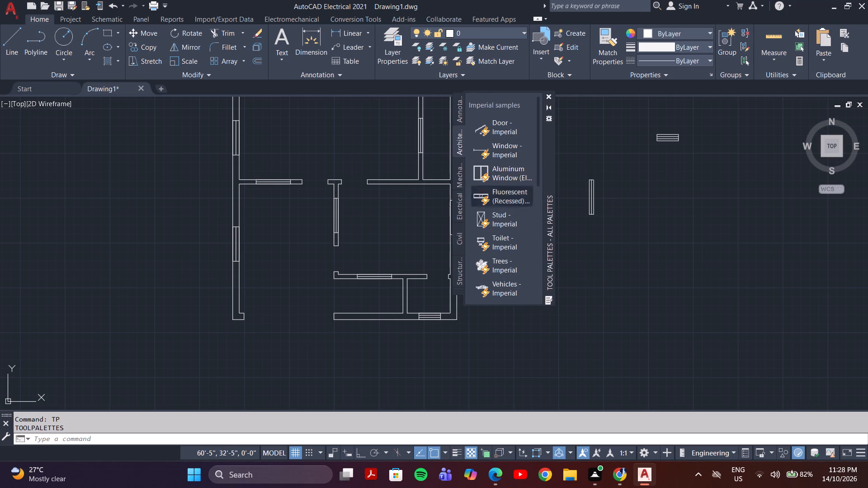
pyautogui.click(509, 132)
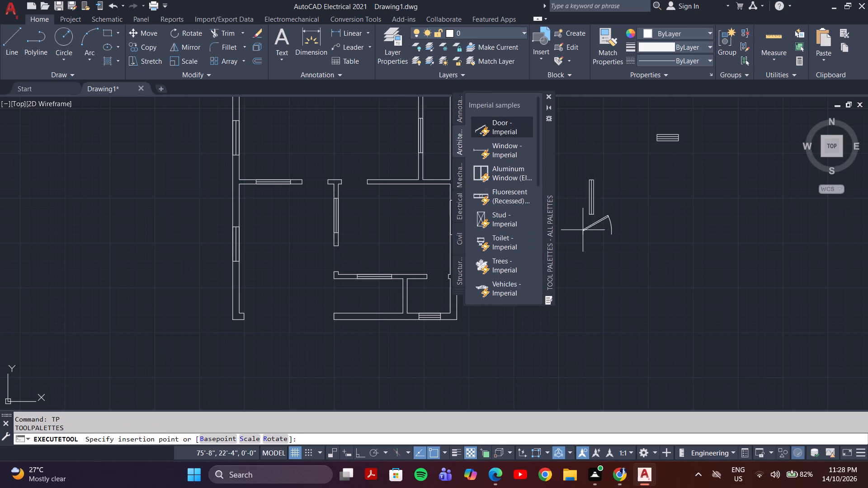
pyautogui.click(583, 230)
pyautogui.press('Escape')
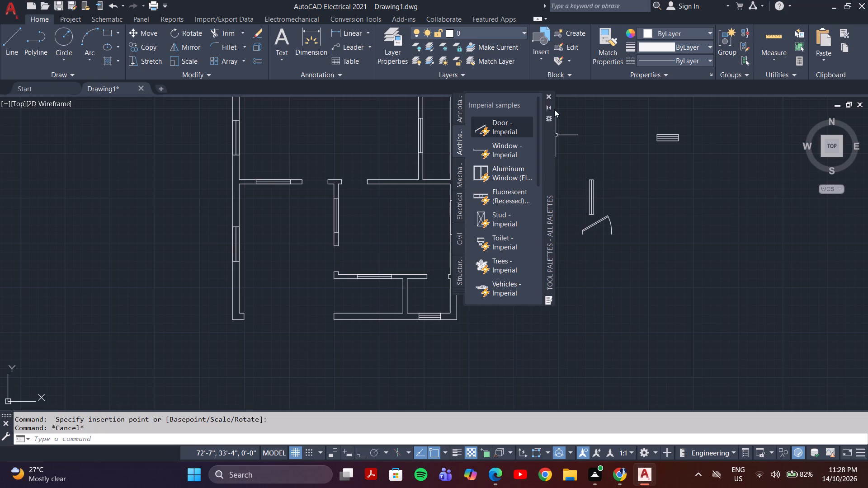
pyautogui.click(546, 93)
# Scale the door block by reference from its hinge corner, matching its width to the door opening in the southeast horizontal partition.
pyautogui.press('s')
pyautogui.press('c')
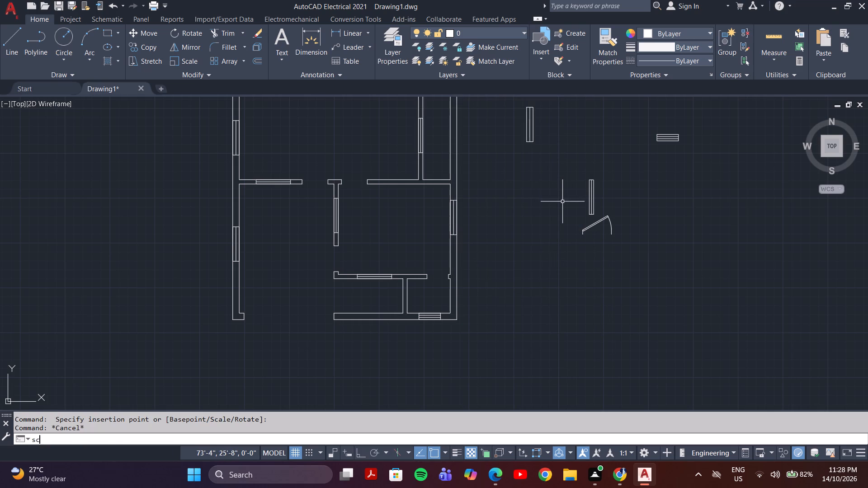
pyautogui.press('Return')
pyautogui.click(595, 225)
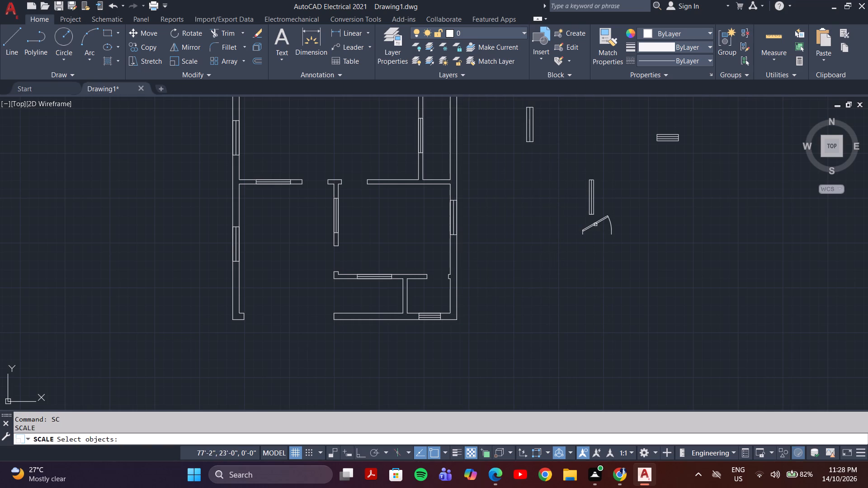
pyautogui.press('Return')
pyautogui.scroll(3, 571, 239)
pyautogui.moveTo(612, 216); pyautogui.dragTo(626, 219)
pyautogui.press('r')
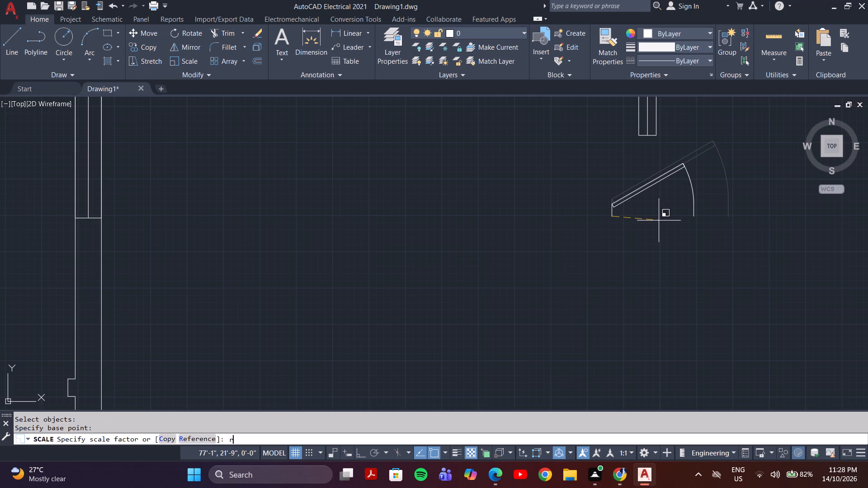
pyautogui.press('Return')
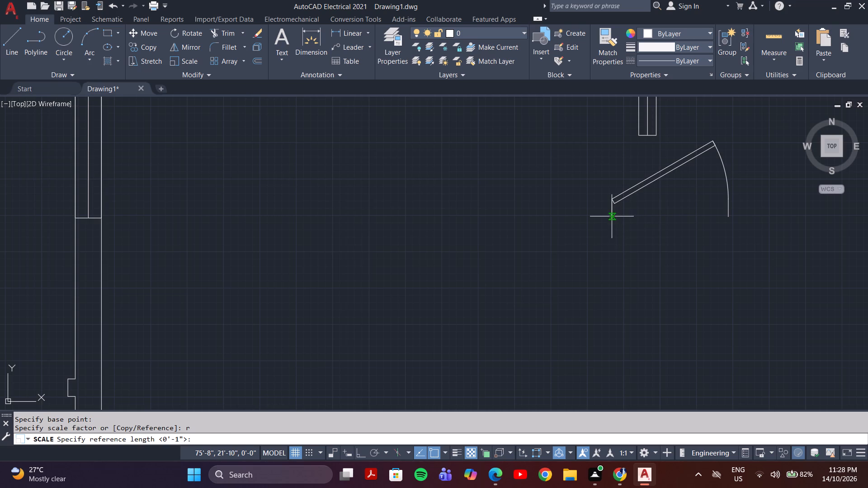
pyautogui.click(610, 216)
pyautogui.click(726, 216)
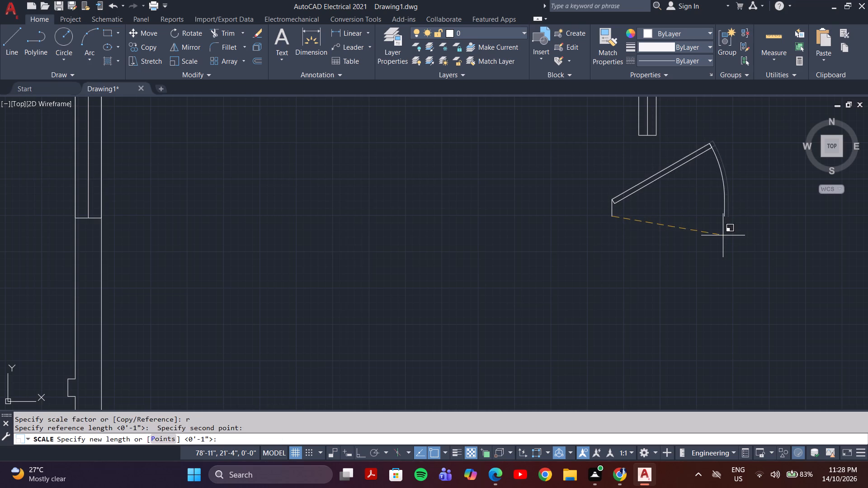
pyautogui.press('p')
pyautogui.press('Return')
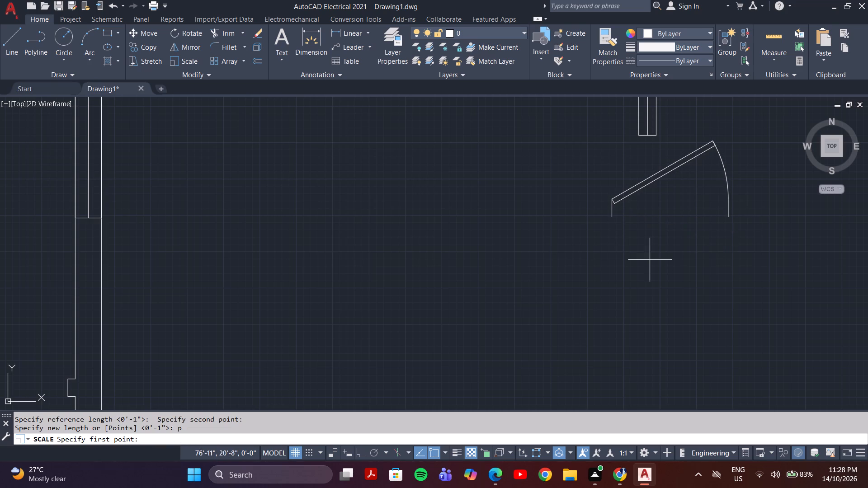
pyautogui.moveTo(400, 318); pyautogui.dragTo(572, 266, button='middle')
pyautogui.scroll(-3, 572, 266)
pyautogui.scroll(3, 430, 289)
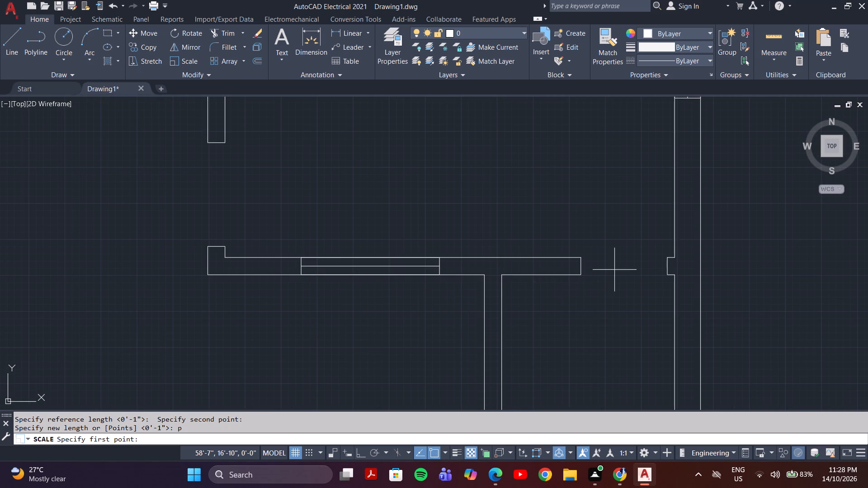
pyautogui.click(581, 275)
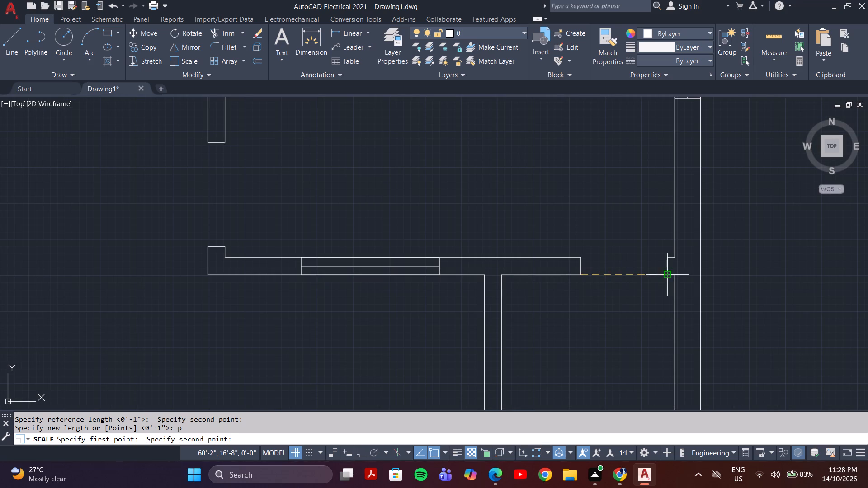
pyautogui.click(666, 274)
# Move the scaled door by its lower hinge corner onto the lower west jamb corner of the southeast partition's door opening.
pyautogui.scroll(-2, 648, 283)
pyautogui.moveTo(735, 245); pyautogui.dragTo(438, 284, button='middle')
pyautogui.scroll(2, 669, 219)
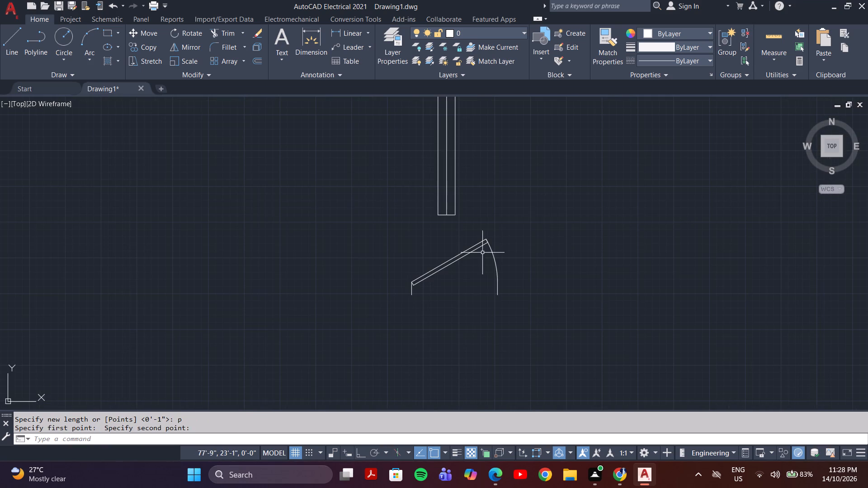
pyautogui.click(519, 223)
pyautogui.click(405, 315)
pyautogui.press('m')
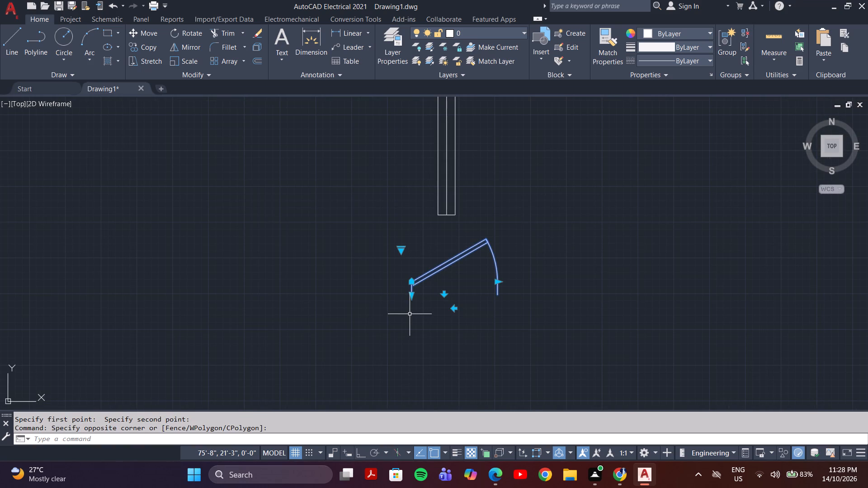
pyautogui.press('Return')
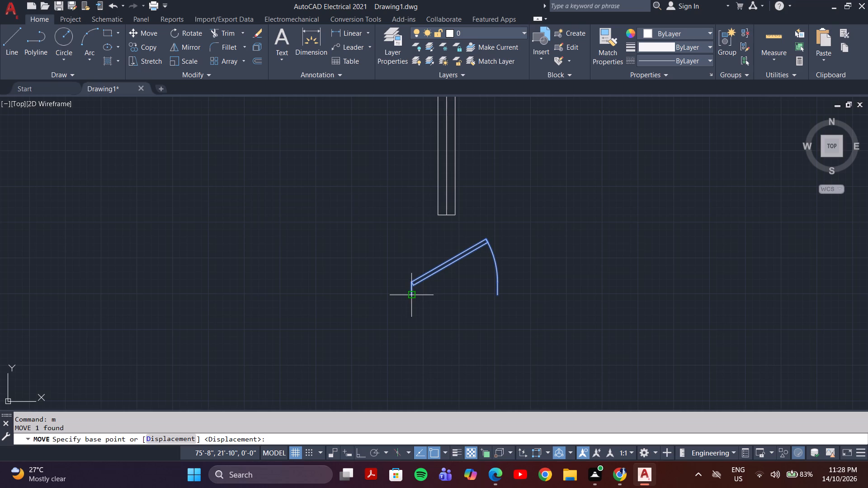
pyautogui.click(411, 295)
pyautogui.scroll(-3, 366, 308)
pyautogui.moveTo(354, 305); pyautogui.dragTo(453, 275, button='middle')
pyautogui.scroll(5, 343, 319)
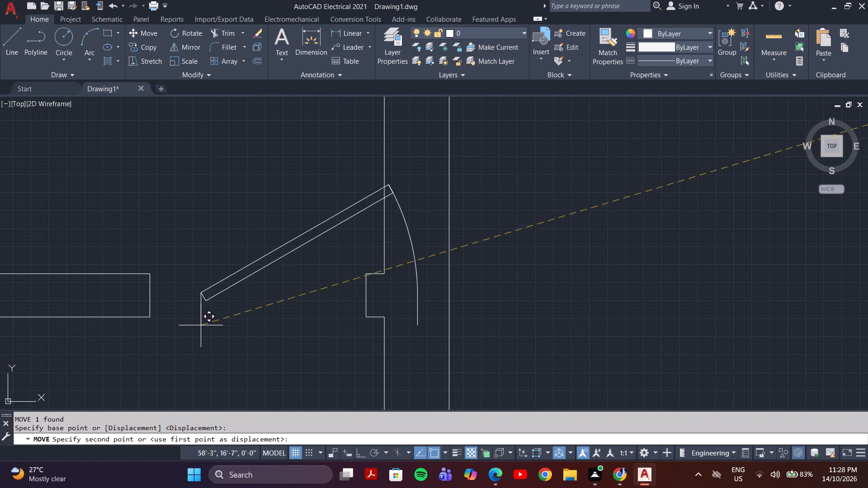
pyautogui.click(149, 317)
# Flip the southeast door both ways to hinge on the east jamb and swing south into the small corner room.
pyautogui.click(254, 204)
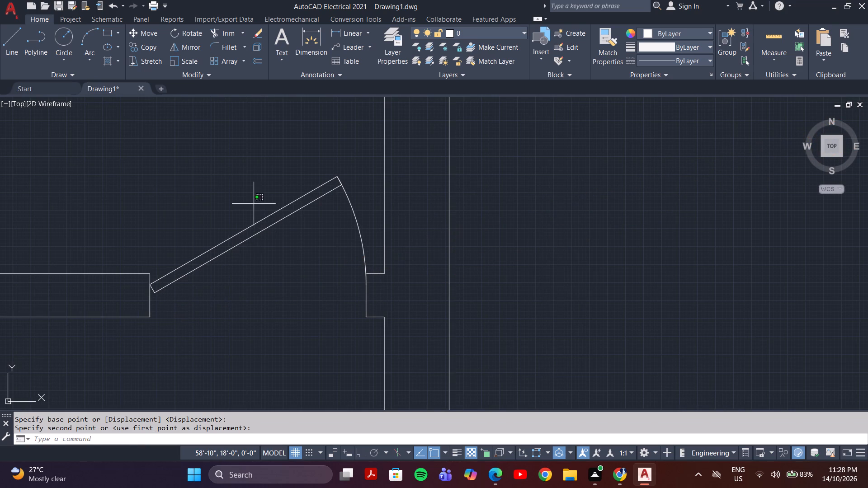
pyautogui.click(221, 267)
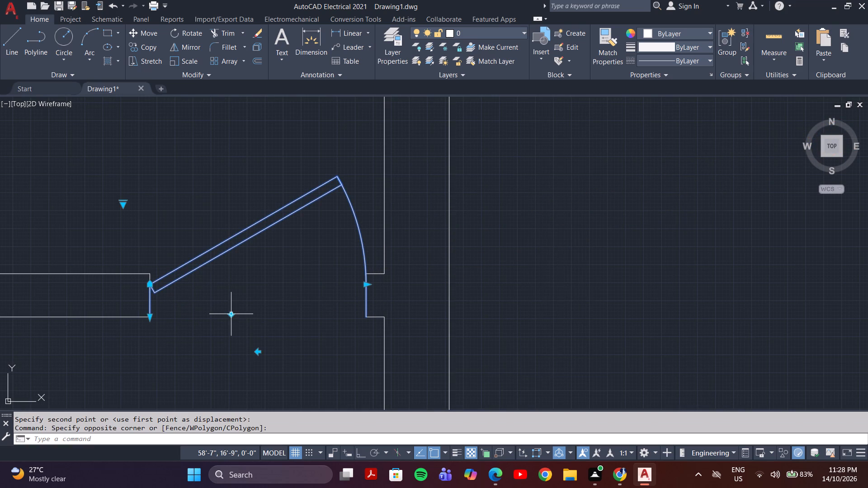
pyautogui.click(232, 315)
pyautogui.click(259, 252)
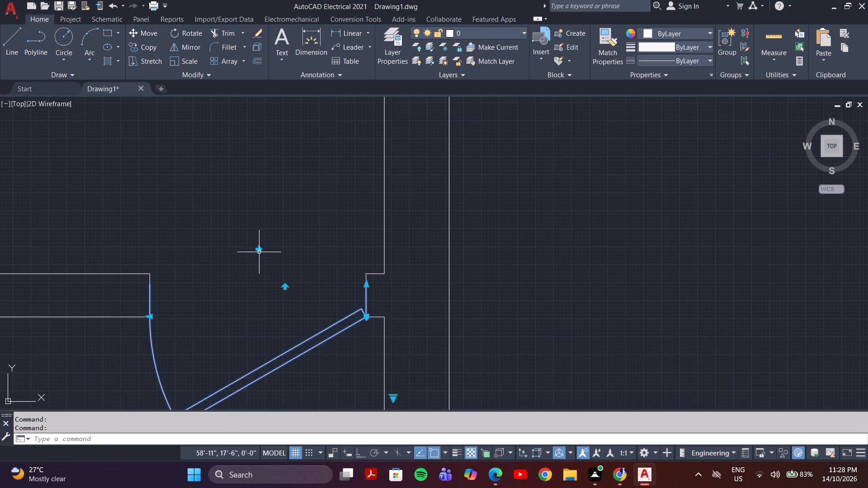
pyautogui.scroll(-4, 259, 252)
pyautogui.press('Escape')
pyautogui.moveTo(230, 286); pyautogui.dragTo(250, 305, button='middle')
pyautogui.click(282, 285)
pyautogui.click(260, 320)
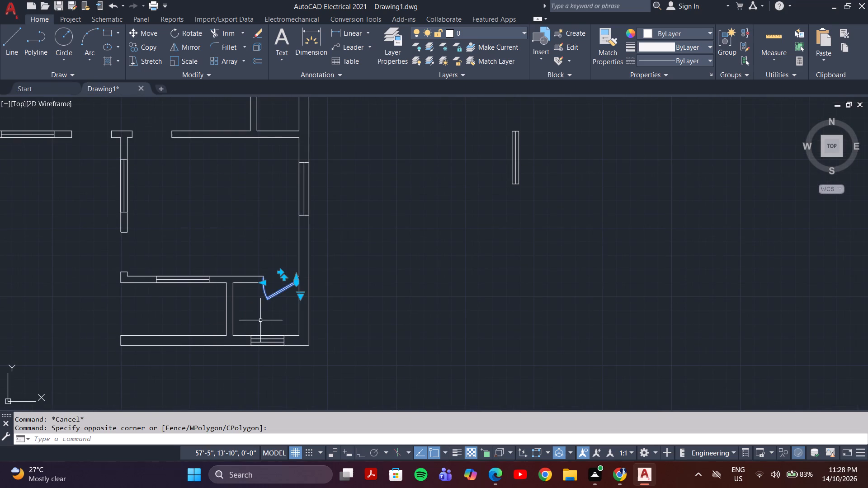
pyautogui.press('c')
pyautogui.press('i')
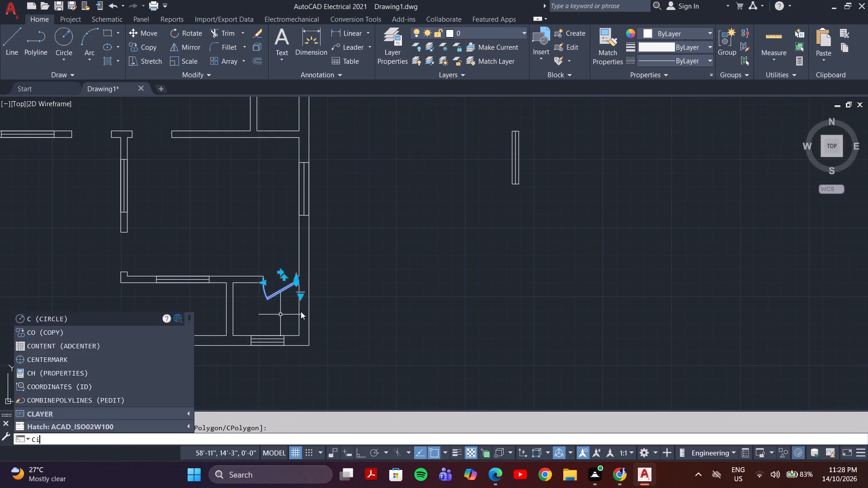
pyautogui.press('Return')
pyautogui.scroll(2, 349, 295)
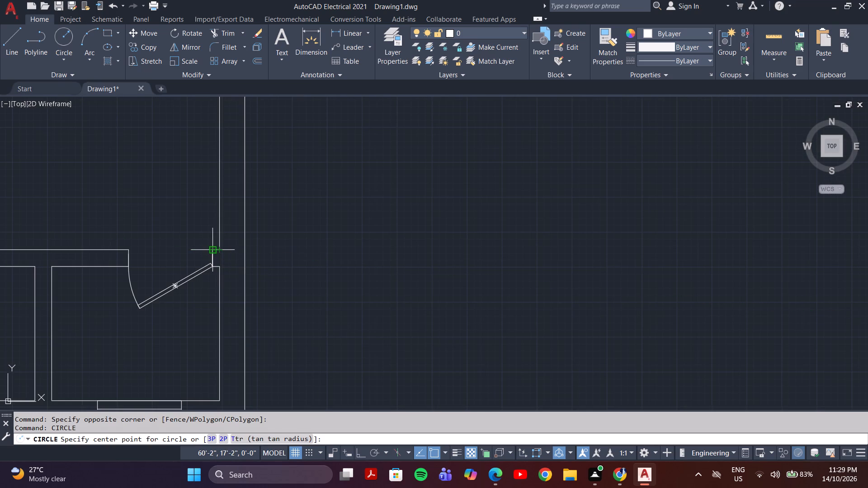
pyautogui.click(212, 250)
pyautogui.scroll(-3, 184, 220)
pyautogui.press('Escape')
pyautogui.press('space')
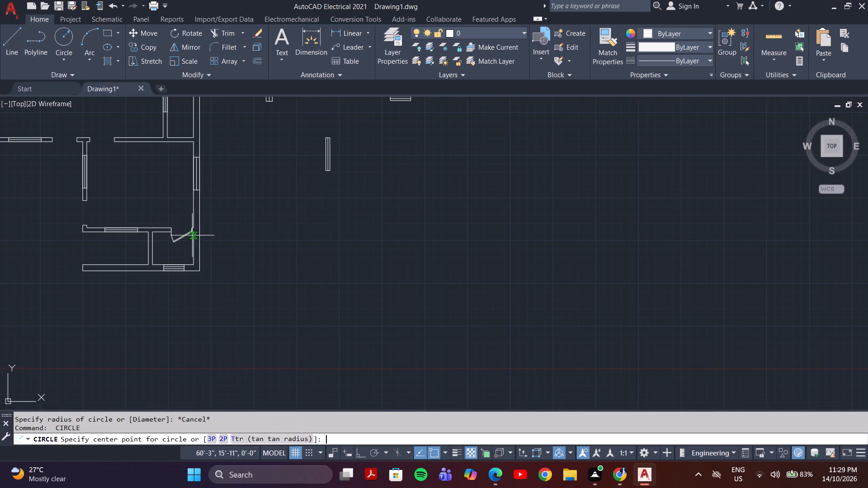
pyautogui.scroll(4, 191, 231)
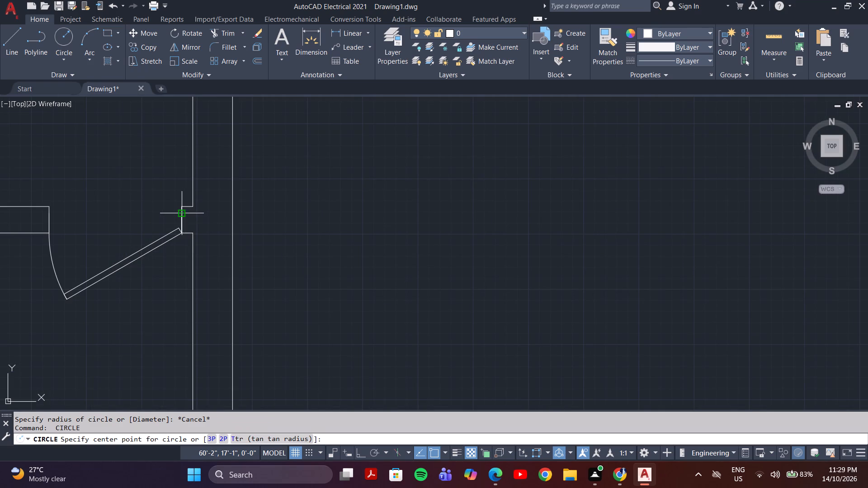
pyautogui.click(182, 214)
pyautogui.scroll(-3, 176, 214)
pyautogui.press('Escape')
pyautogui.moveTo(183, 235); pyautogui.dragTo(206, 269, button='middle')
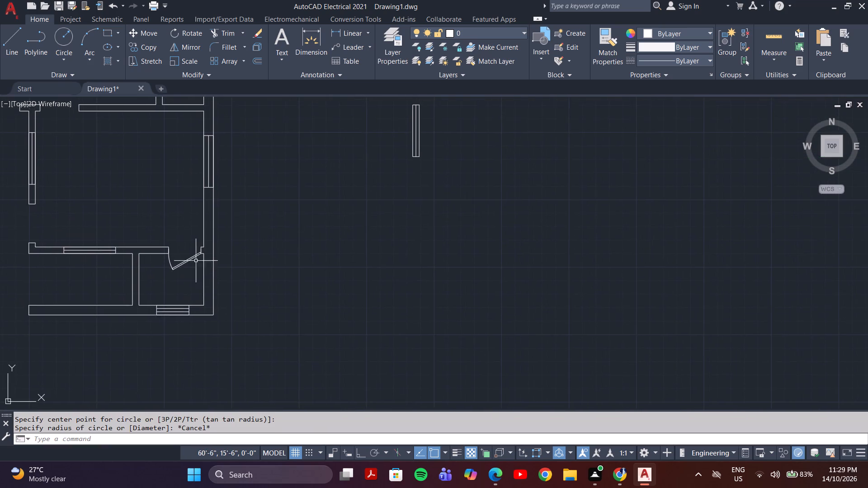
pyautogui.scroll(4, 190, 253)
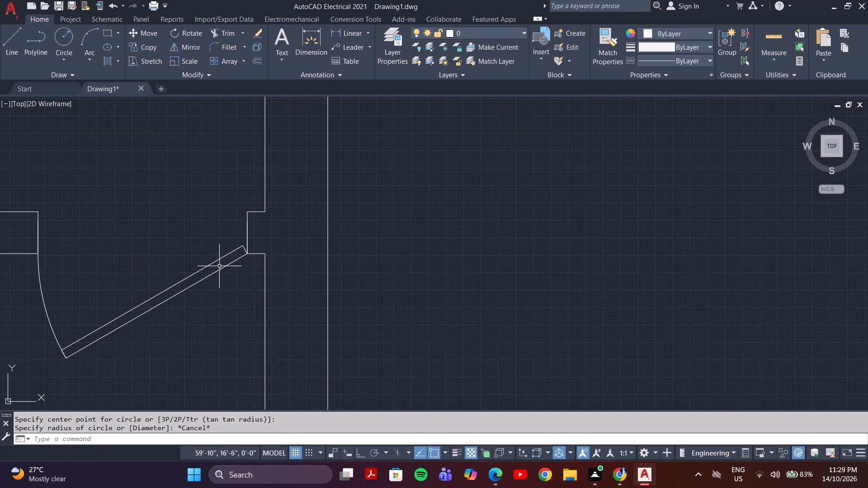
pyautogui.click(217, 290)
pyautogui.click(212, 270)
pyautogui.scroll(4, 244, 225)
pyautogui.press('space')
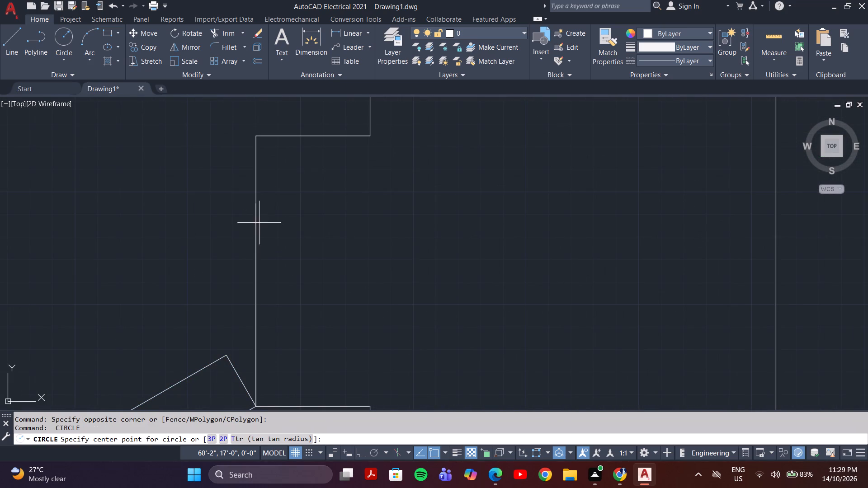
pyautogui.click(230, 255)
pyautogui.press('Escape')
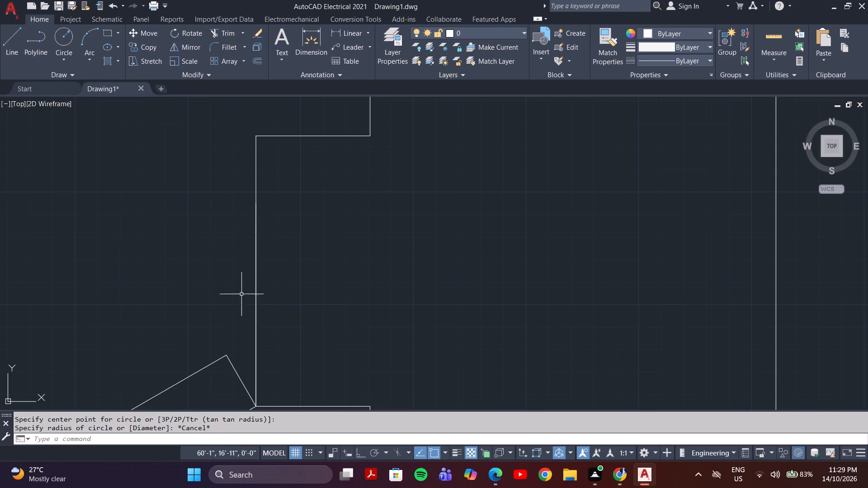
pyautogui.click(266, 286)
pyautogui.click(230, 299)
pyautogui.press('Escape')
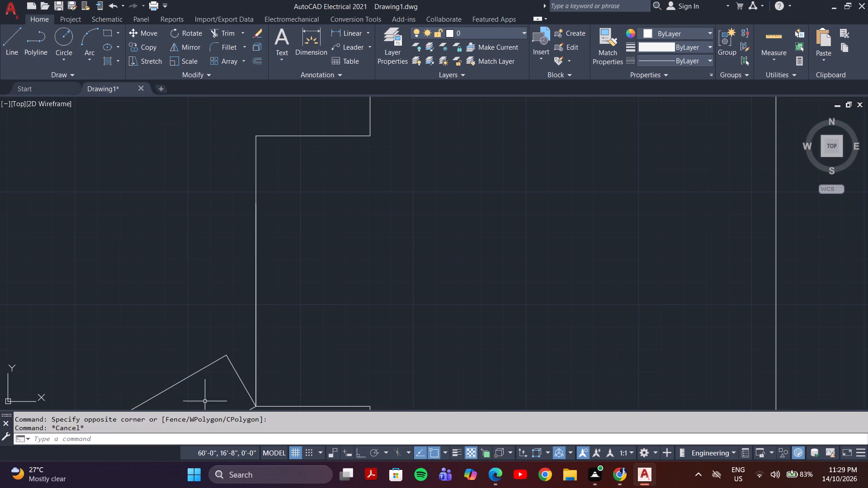
# Copy the southeast door into the northwest small room's door opening, aligning its jamb with the partition end east of the opening.
pyautogui.click(218, 357)
pyautogui.click(218, 361)
pyautogui.click(216, 366)
pyautogui.click(206, 360)
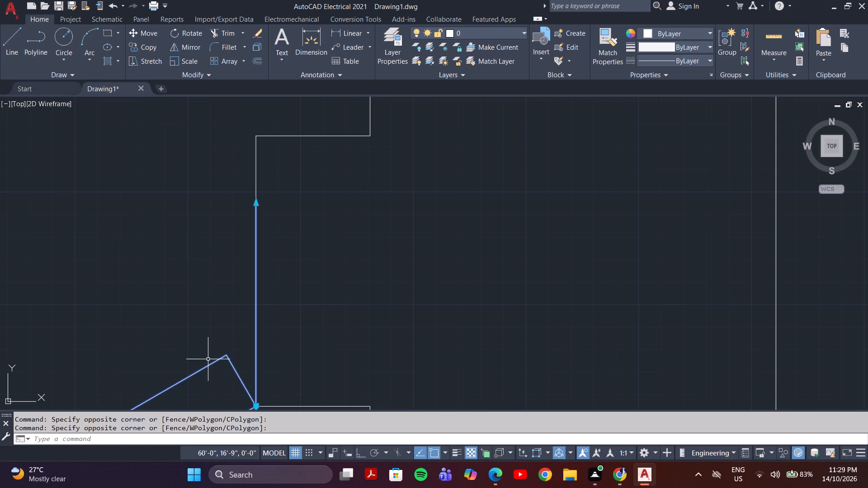
pyautogui.write('co')
pyautogui.press('Return')
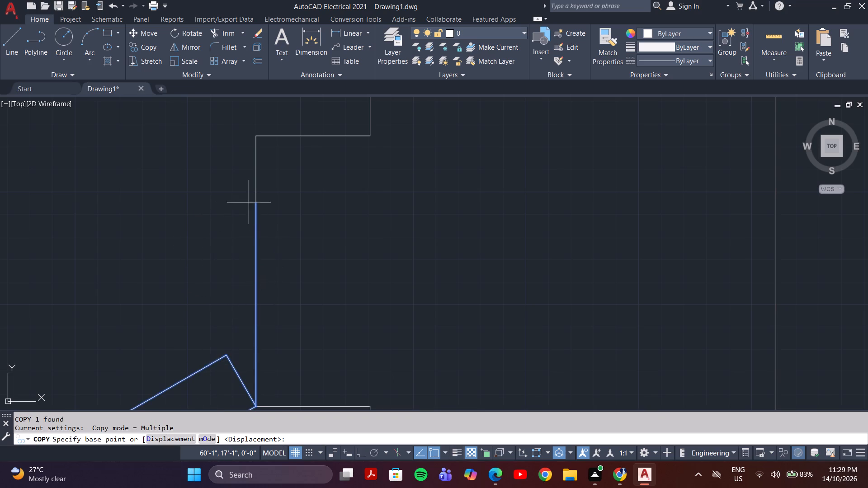
pyautogui.click(257, 204)
pyautogui.scroll(-5, 184, 230)
pyautogui.moveTo(164, 215); pyautogui.dragTo(220, 243, button='middle')
pyautogui.scroll(-1, 211, 225)
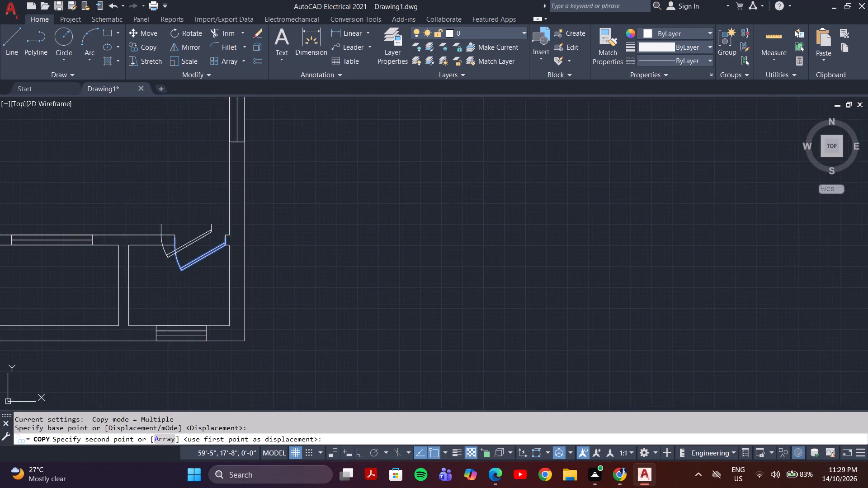
pyautogui.scroll(-2, 211, 225)
pyautogui.moveTo(185, 213); pyautogui.dragTo(233, 330, button='middle')
pyautogui.scroll(1, 234, 325)
pyautogui.moveTo(179, 237); pyautogui.dragTo(278, 404, button='middle')
pyautogui.scroll(-4, 246, 308)
pyautogui.moveTo(206, 254); pyautogui.dragTo(253, 302, button='middle')
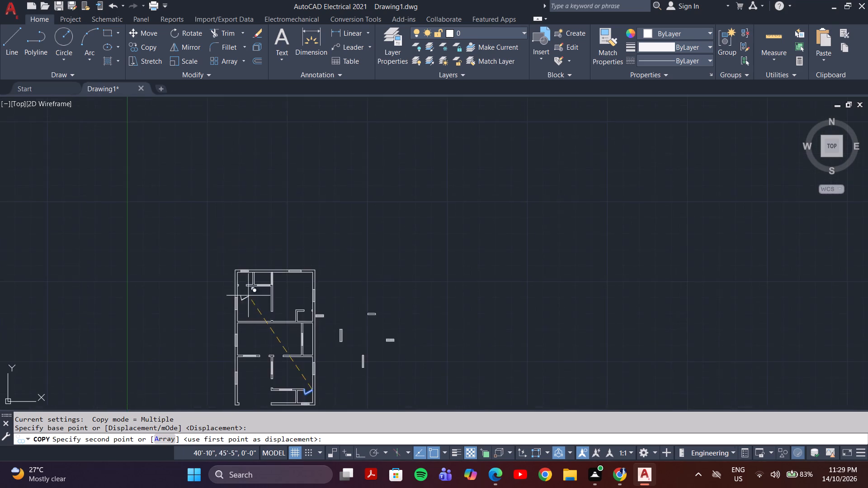
pyautogui.scroll(5, 239, 287)
pyautogui.scroll(5, 293, 263)
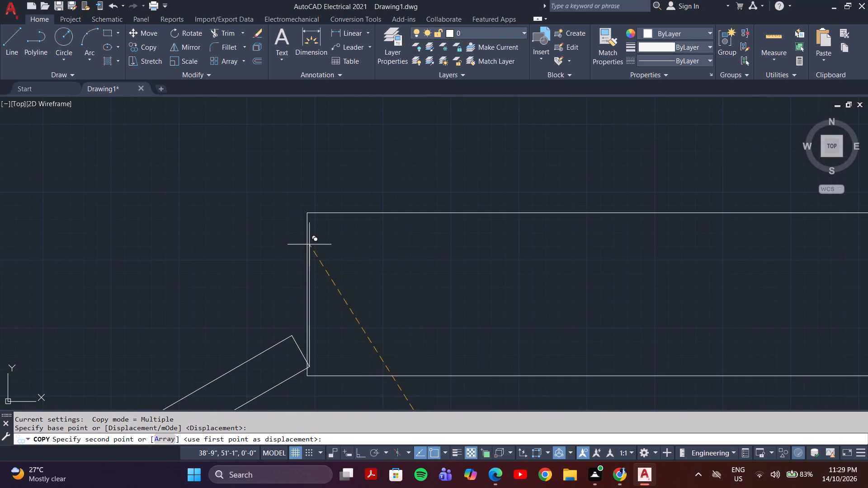
pyautogui.click(309, 213)
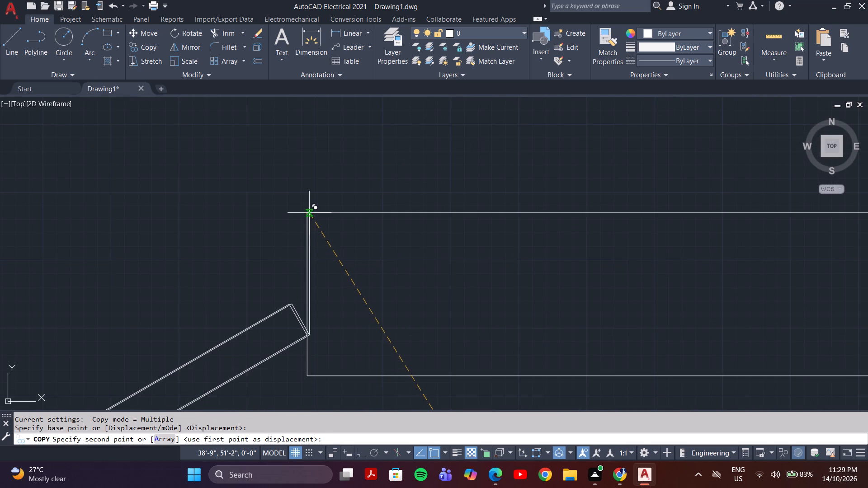
pyautogui.scroll(-2, 302, 230)
pyautogui.press('Escape')
# Flip the northwest door both ways to hinge on the west jamb and swing north into the small room.
pyautogui.click(270, 286)
pyautogui.click(262, 310)
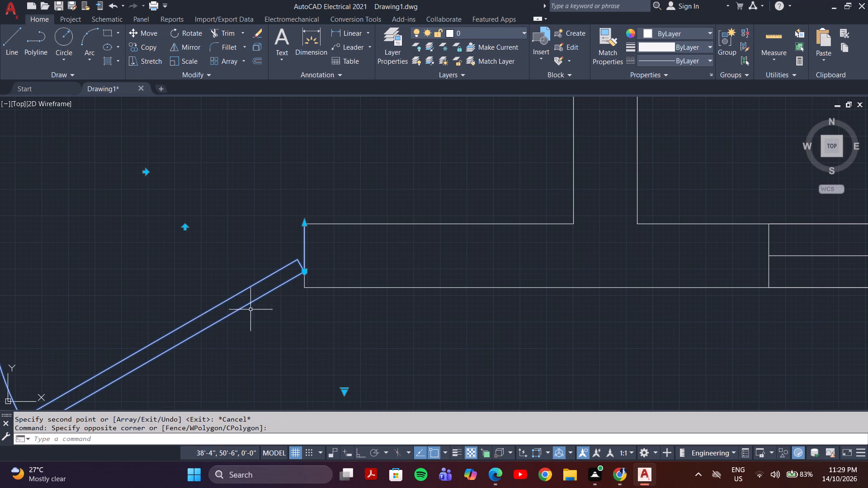
pyautogui.moveTo(238, 311); pyautogui.dragTo(236, 304)
pyautogui.click(187, 226)
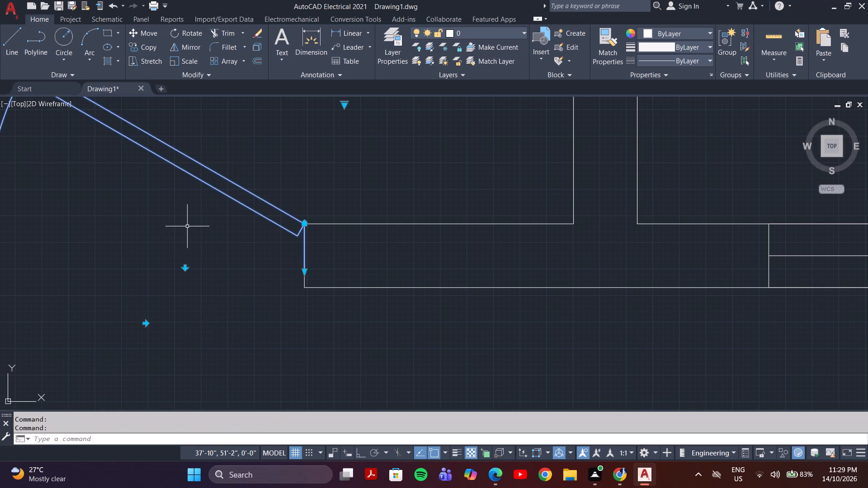
pyautogui.scroll(-2, 183, 212)
pyautogui.click(172, 255)
pyautogui.scroll(-3, 189, 259)
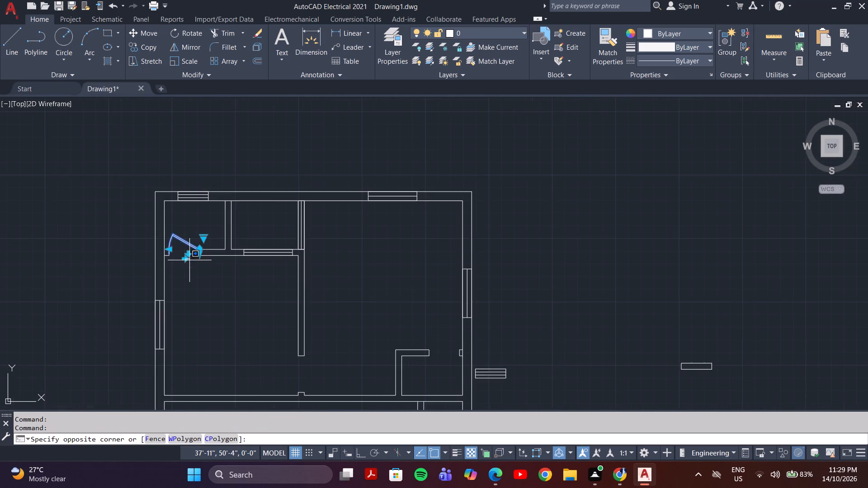
pyautogui.scroll(5, 181, 260)
pyautogui.click(206, 252)
pyautogui.click(198, 255)
pyautogui.scroll(-4, 208, 258)
pyautogui.moveTo(245, 279); pyautogui.dragTo(245, 279, button='middle')
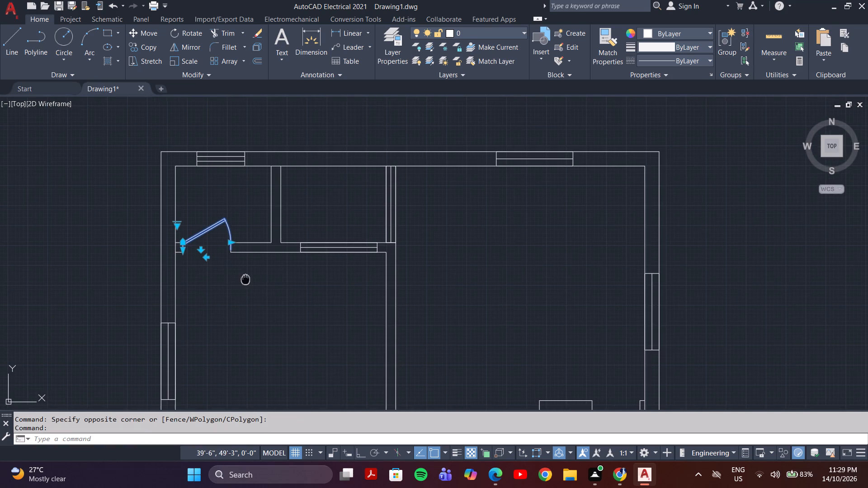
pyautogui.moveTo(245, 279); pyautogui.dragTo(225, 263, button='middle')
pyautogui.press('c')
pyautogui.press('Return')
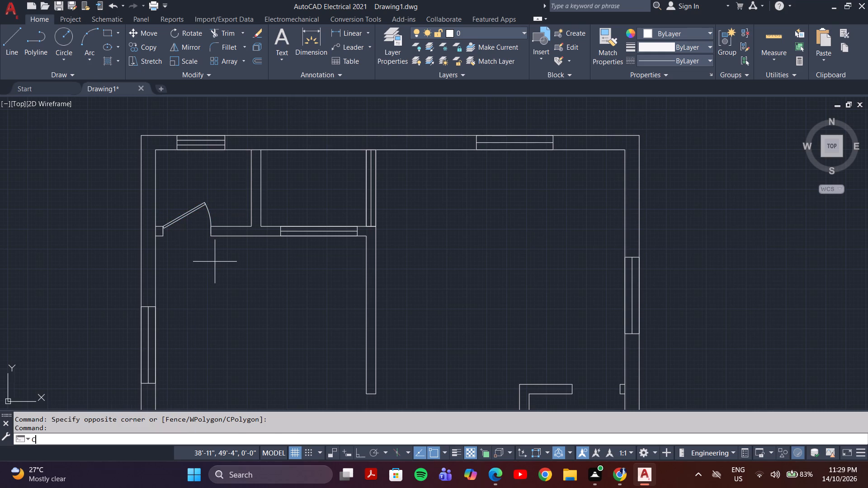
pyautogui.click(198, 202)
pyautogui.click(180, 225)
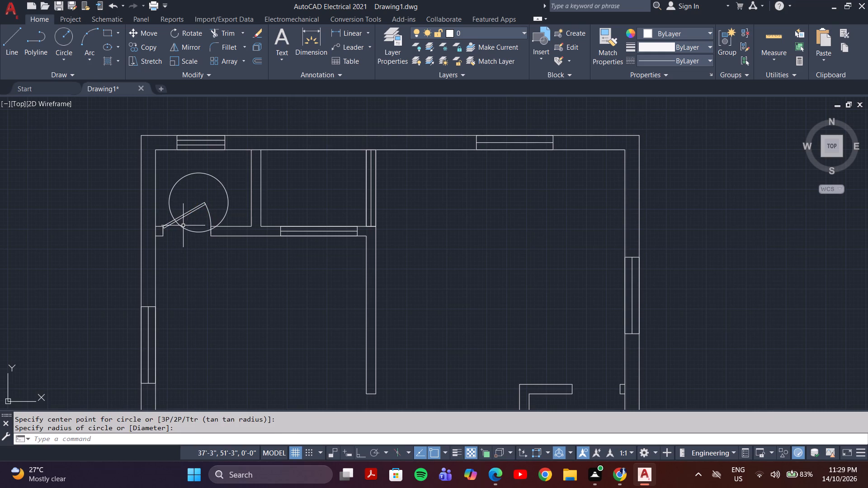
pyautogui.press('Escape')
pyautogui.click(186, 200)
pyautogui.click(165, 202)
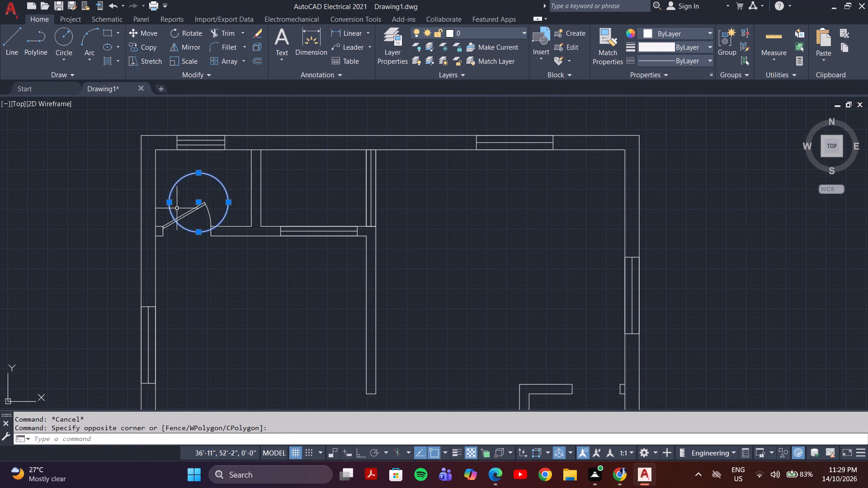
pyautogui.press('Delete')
# Copy the northwest room's door from its lower west jamb corner onto the lower west jamb corner of the northeast room's closet opening.
pyautogui.click(178, 216)
pyautogui.write('co')
pyautogui.press('Return')
pyautogui.scroll(4, 165, 235)
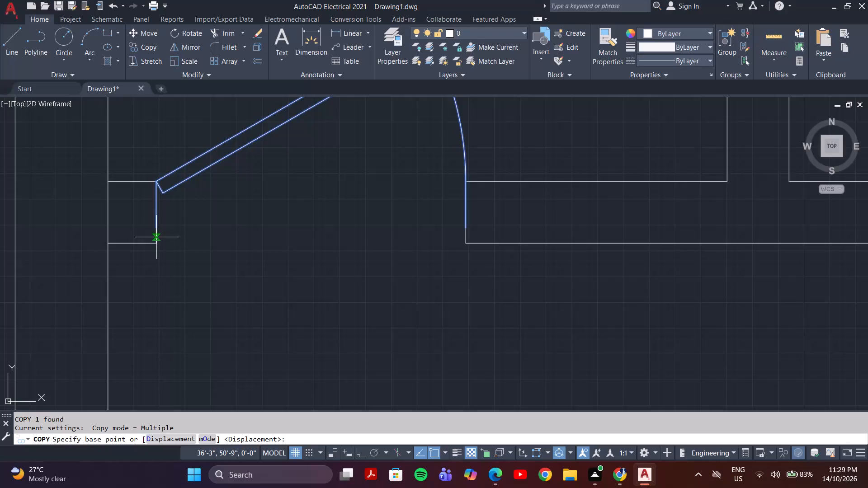
pyautogui.click(157, 244)
pyautogui.scroll(-4, 202, 260)
pyautogui.moveTo(327, 305); pyautogui.dragTo(252, 200, button='middle')
pyautogui.scroll(-2, 249, 235)
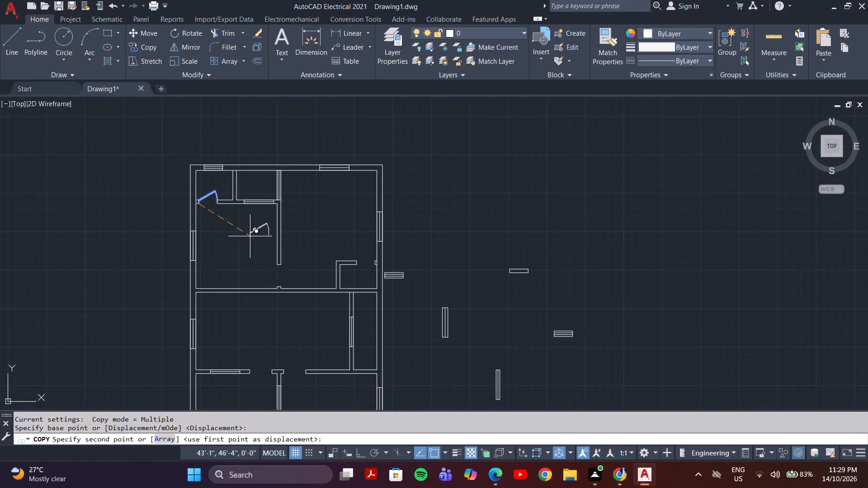
pyautogui.scroll(4, 325, 277)
pyautogui.moveTo(431, 261); pyautogui.dragTo(207, 328, button='middle')
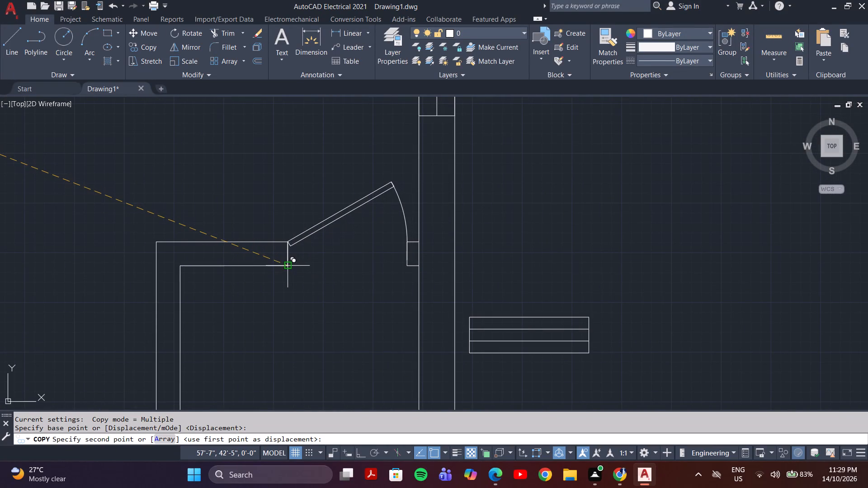
pyautogui.click(288, 267)
pyautogui.press('Escape')
# Flip the closet door both ways to hinge on the east jamb and swing south into the closet.
pyautogui.click(306, 233)
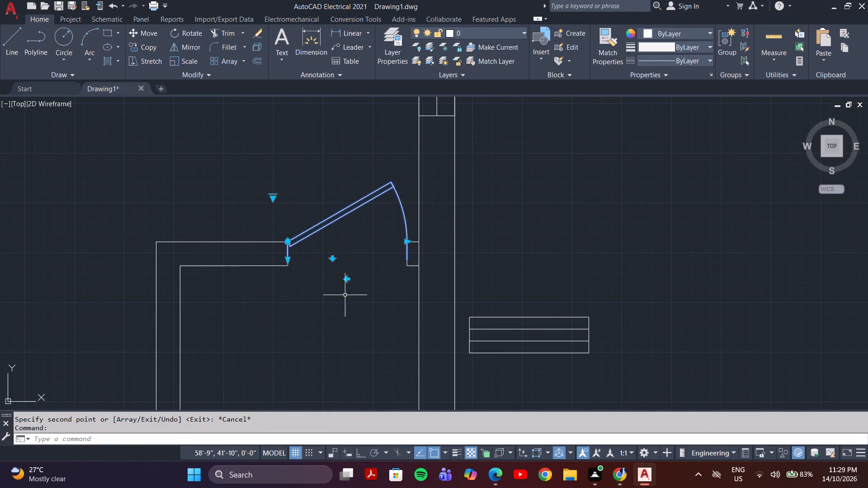
pyautogui.click(346, 281)
pyautogui.click(361, 262)
pyautogui.click(363, 258)
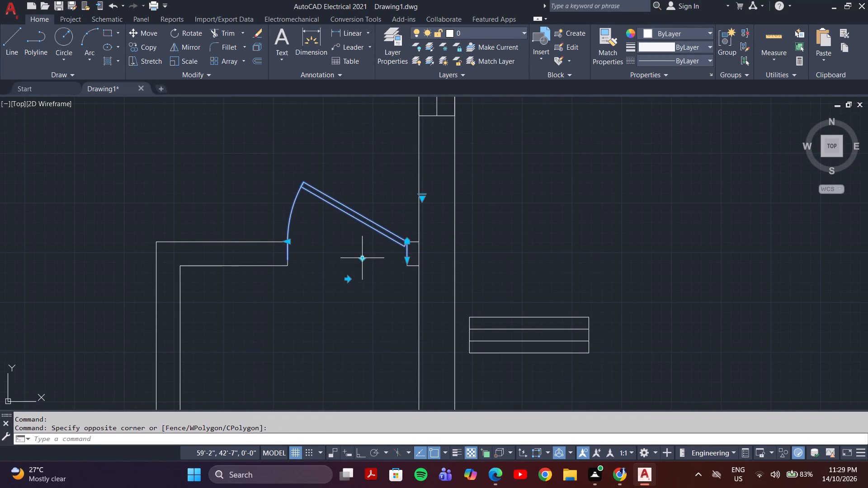
pyautogui.click(363, 261)
pyautogui.scroll(-3, 373, 318)
pyautogui.press('Escape')
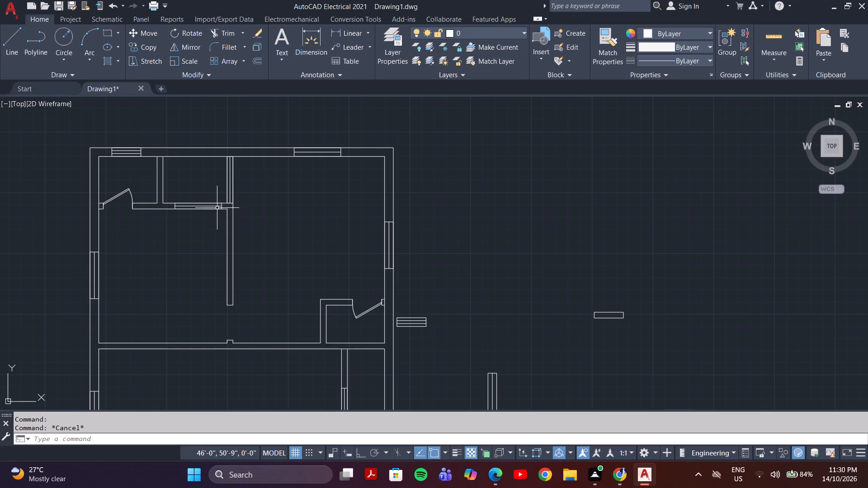
# Copy the closet door to a free spot in the large northeast room, northwest of the closet.
pyautogui.moveTo(238, 236); pyautogui.dragTo(238, 216, button='middle')
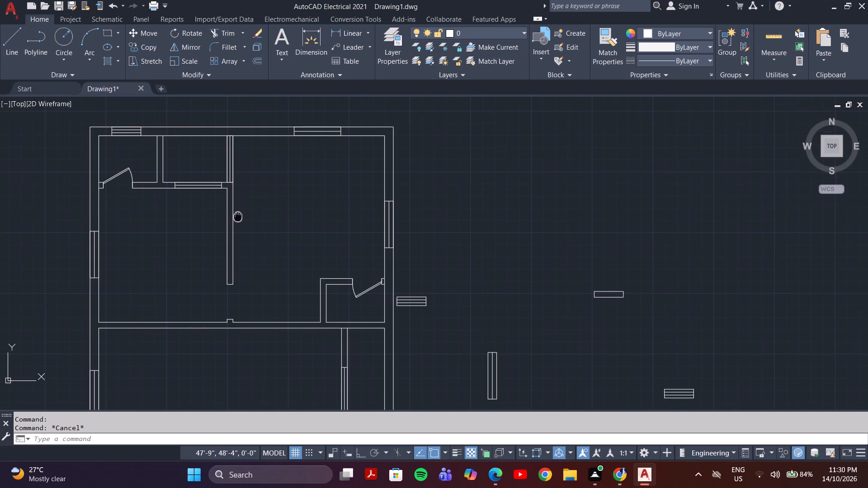
pyautogui.moveTo(238, 216); pyautogui.dragTo(211, 182, button='middle')
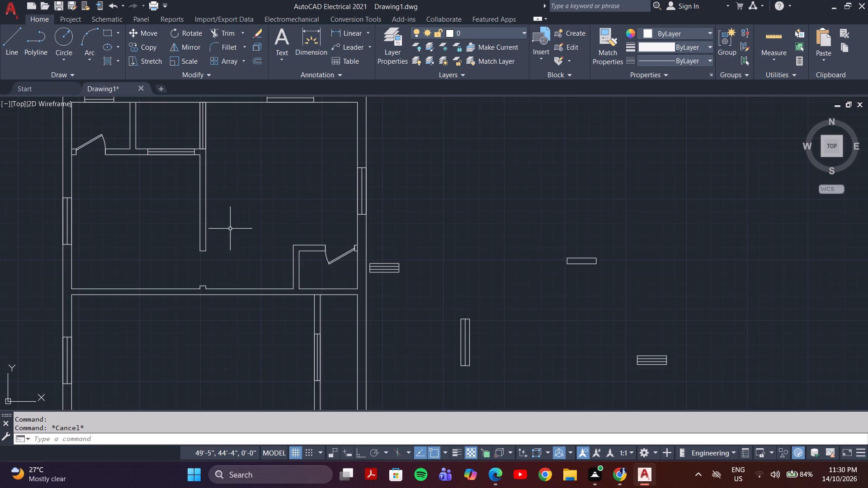
pyautogui.scroll(-1, 541, 300)
pyautogui.moveTo(541, 300); pyautogui.dragTo(506, 217, button='middle')
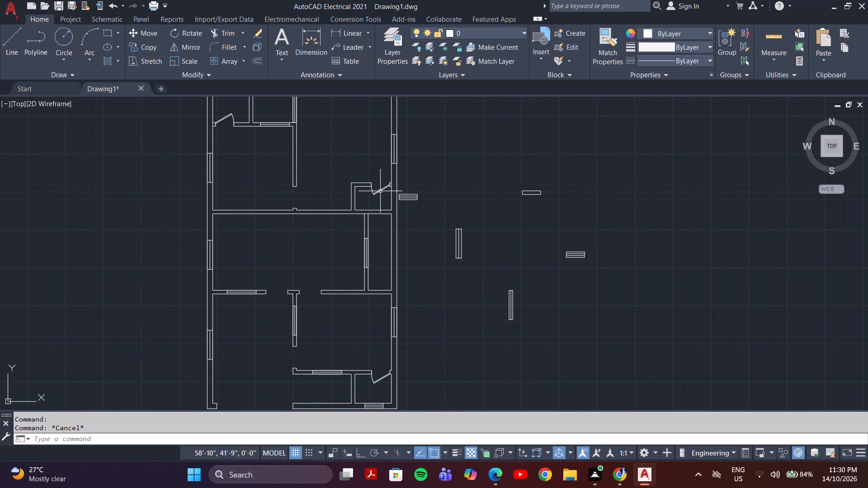
pyautogui.click(380, 192)
pyautogui.press('c')
pyautogui.press('o')
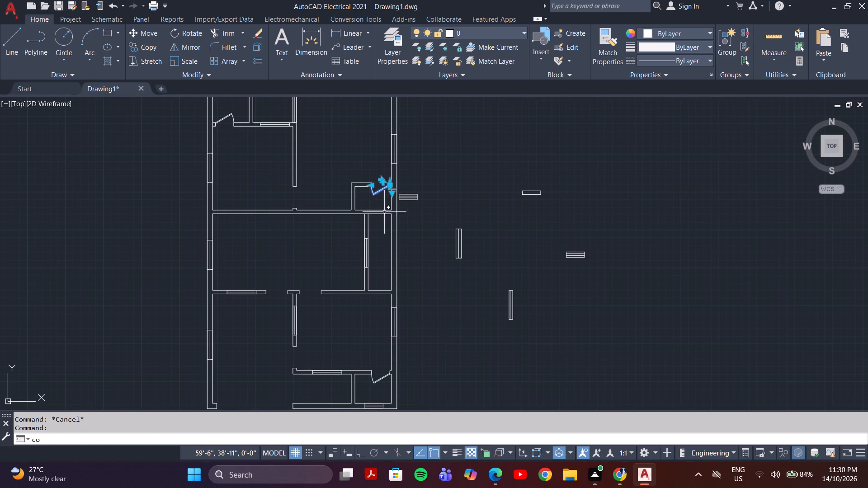
pyautogui.press('Return')
pyautogui.click(371, 193)
pyautogui.click(319, 164)
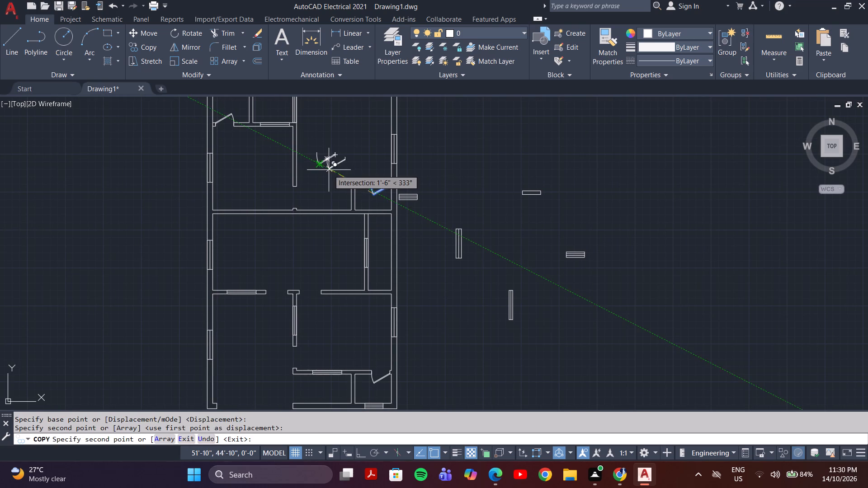
pyautogui.press('Escape')
# Scale the copied door by reference from its hinge-side end point, matching its width to the opening in the north-south partition west of it.
pyautogui.press('d')
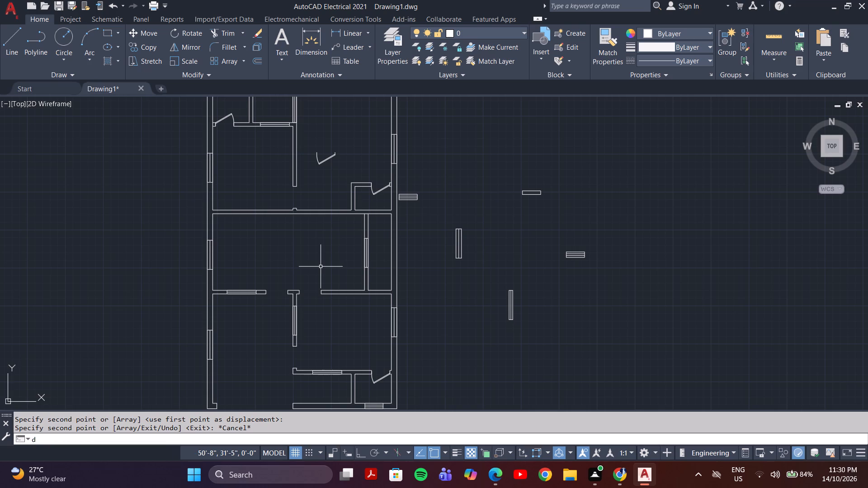
pyautogui.press('BackSpace')
pyautogui.press('s')
pyautogui.press('c')
pyautogui.press('Return')
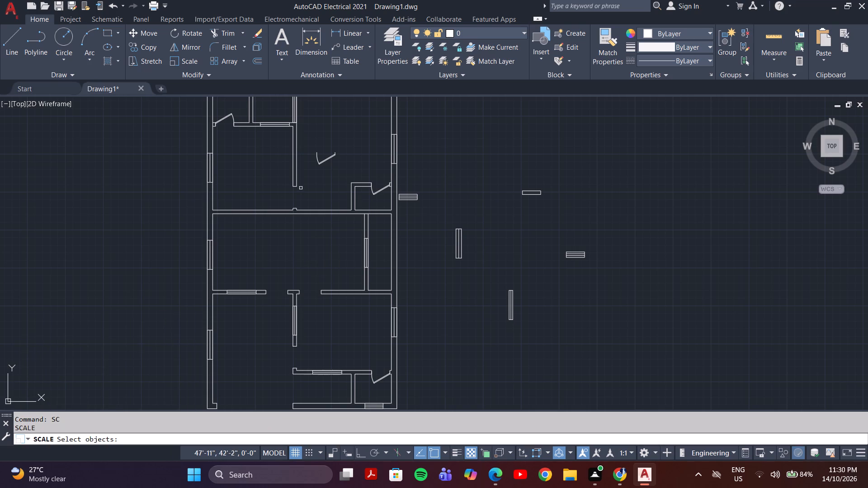
pyautogui.scroll(2, 302, 186)
pyautogui.moveTo(309, 176); pyautogui.dragTo(304, 265, button='middle')
pyautogui.click(355, 203)
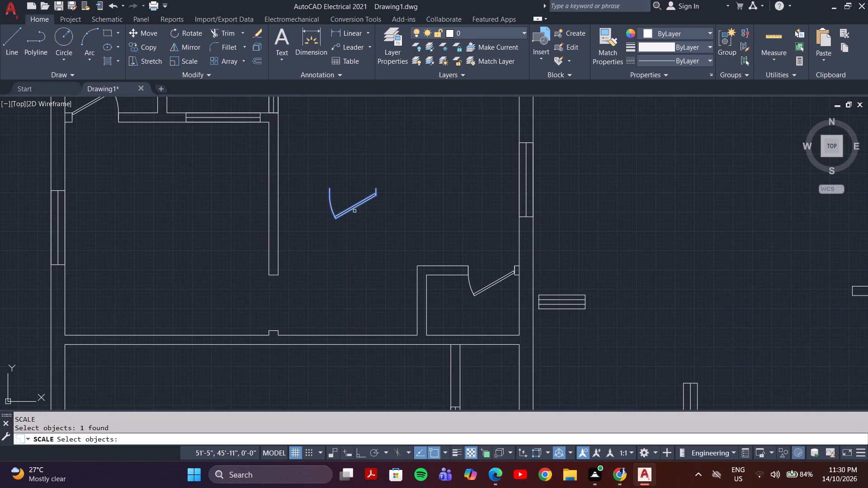
pyautogui.press('Return')
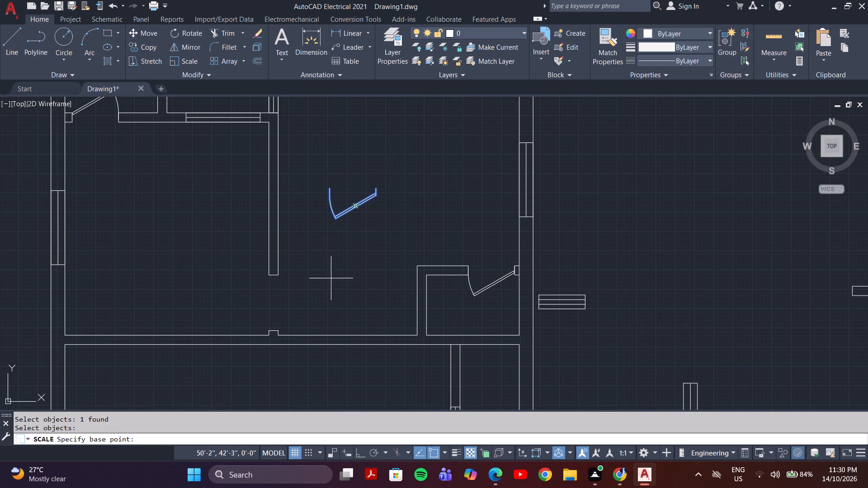
pyautogui.click(375, 188)
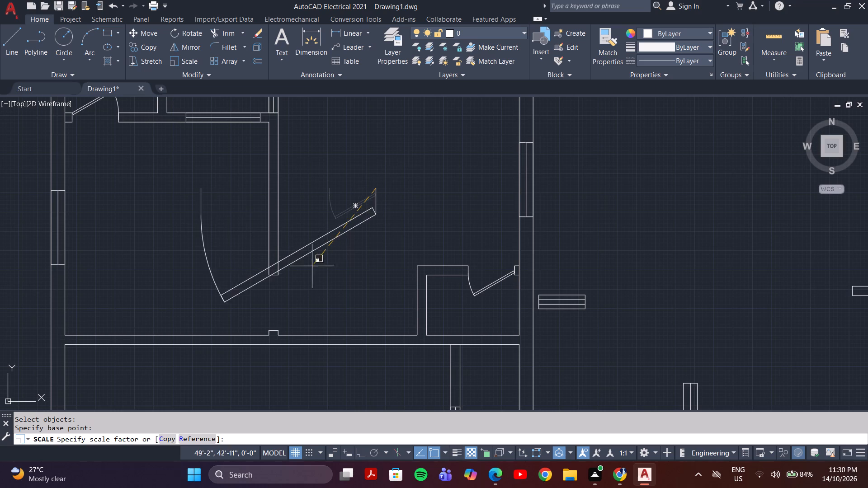
pyautogui.press('r')
pyautogui.press('Return')
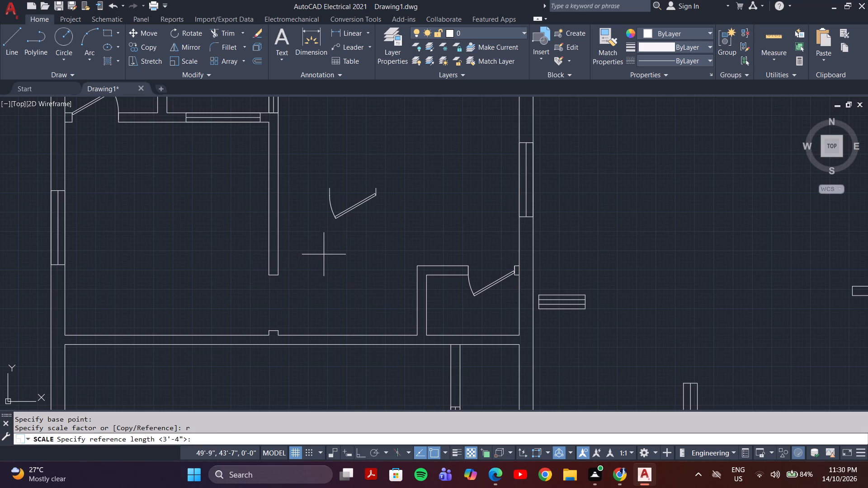
pyautogui.scroll(4, 376, 184)
pyautogui.click(359, 210)
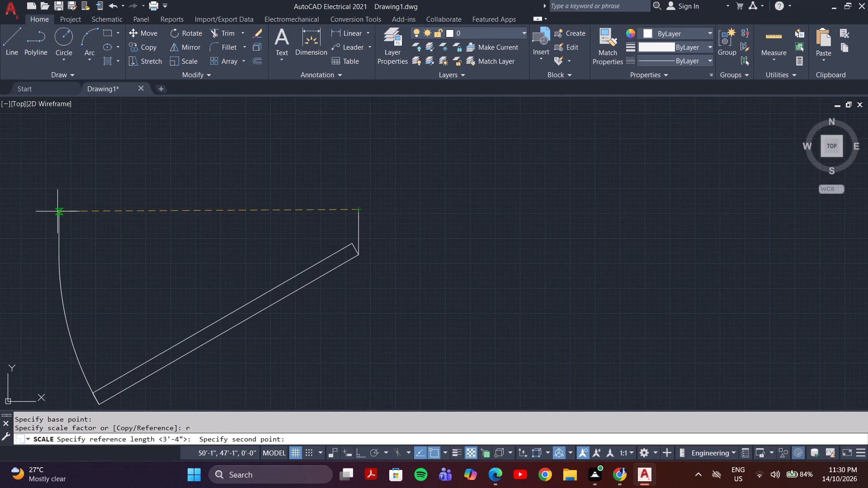
pyautogui.click(60, 211)
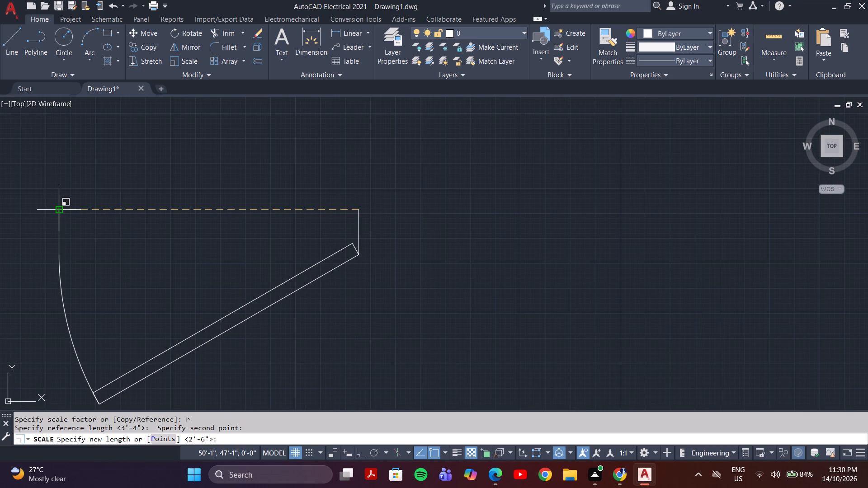
pyautogui.press('p')
pyautogui.press('Return')
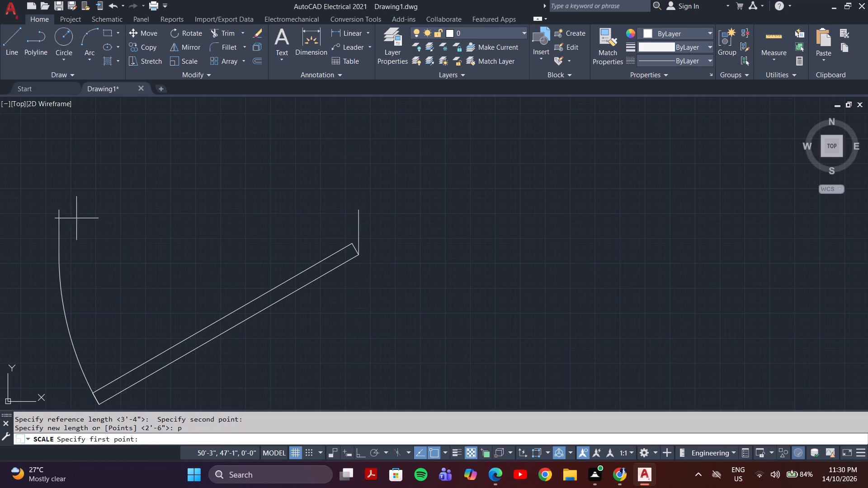
pyautogui.moveTo(137, 207); pyautogui.dragTo(183, 173, button='middle')
pyautogui.scroll(-3, 197, 169)
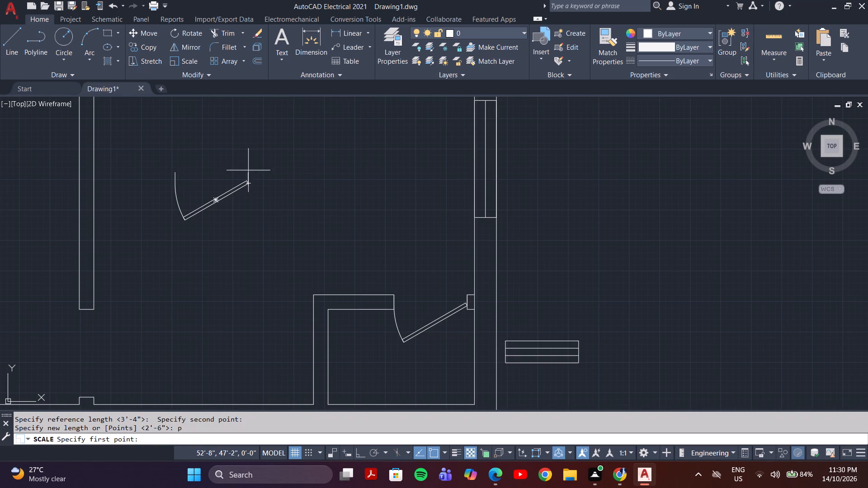
pyautogui.moveTo(101, 311); pyautogui.dragTo(133, 271, button='middle')
pyautogui.click(123, 359)
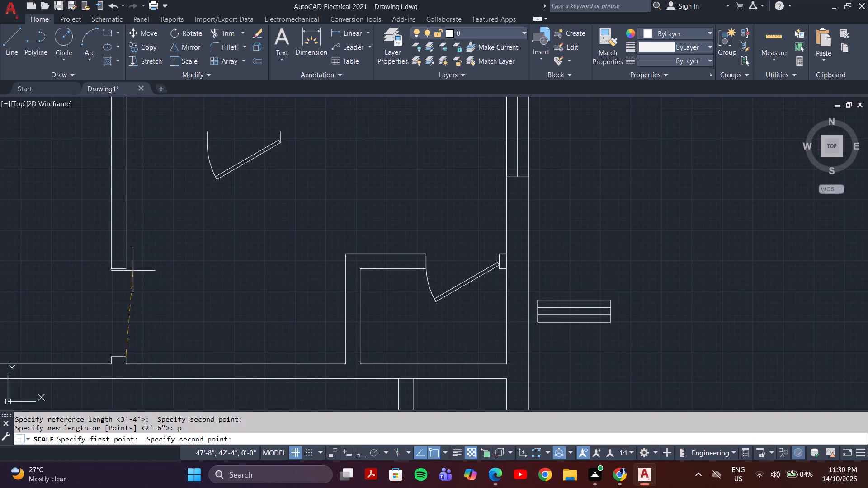
pyautogui.click(124, 266)
# Move the scaled door by its hinge-side end point to just east of the north-south partition's opening.
pyautogui.moveTo(298, 121); pyautogui.dragTo(288, 131)
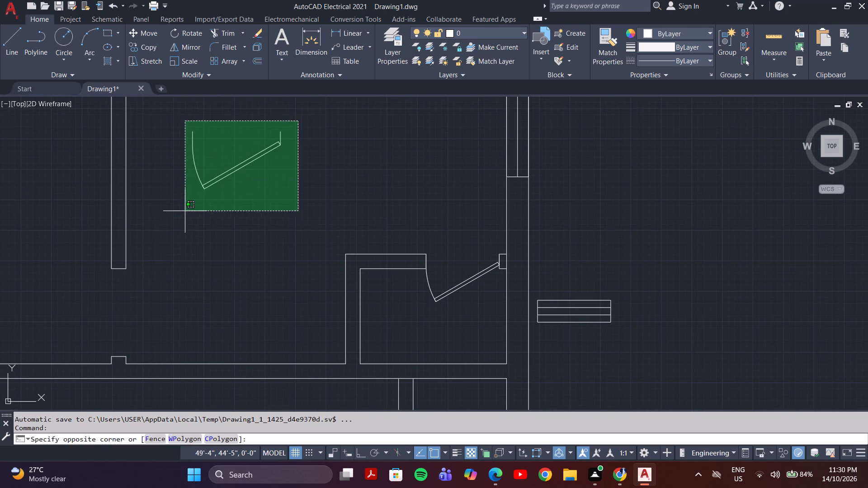
pyautogui.click(183, 212)
pyautogui.press('m')
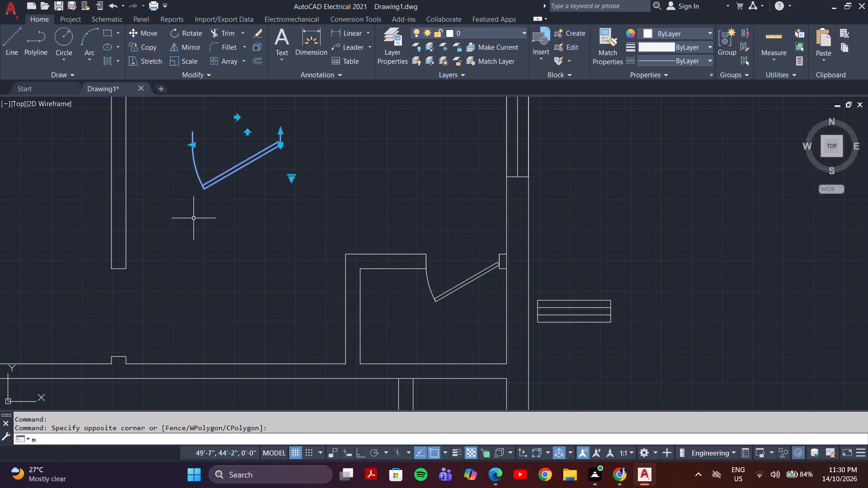
pyautogui.press('Return')
pyautogui.click(282, 130)
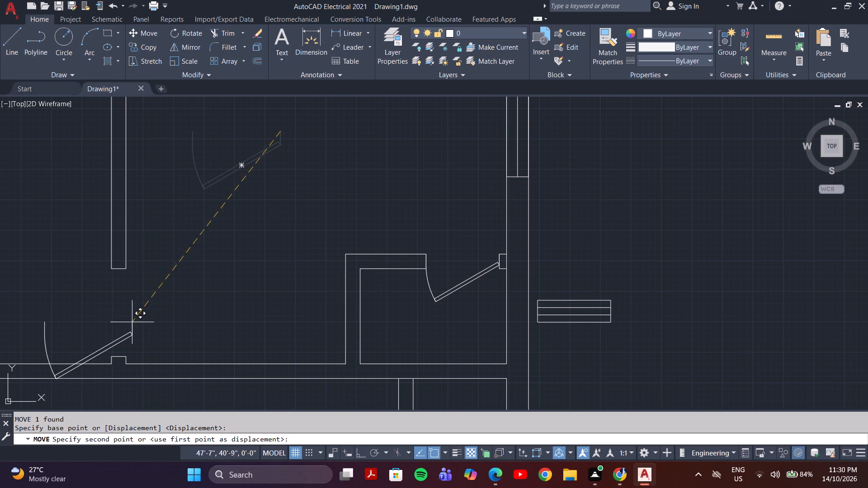
pyautogui.click(150, 299)
pyautogui.press('Escape')
# Rotate the moved door 90° clockwise about its hinge-side end point, with Ortho on.
pyautogui.click(147, 305)
pyautogui.click(142, 328)
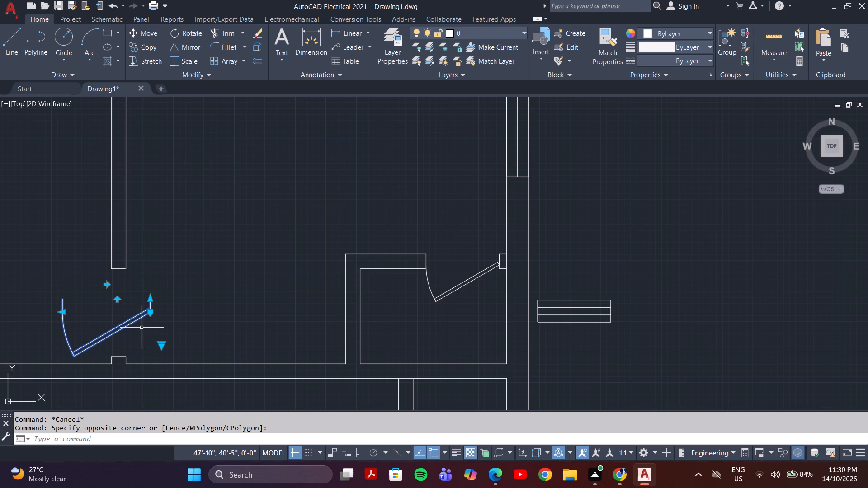
pyautogui.write('ro')
pyautogui.press('Return')
pyautogui.click(151, 298)
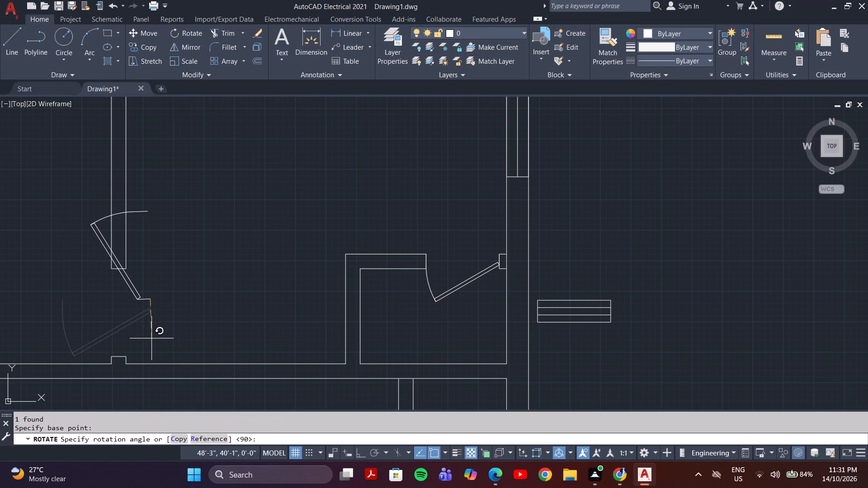
pyautogui.press('F8')
pyautogui.click(144, 328)
# Move the rotated door by its hinge-side end point onto the east corner of the opening's south jamb, with Ortho off.
pyautogui.click(163, 272)
pyautogui.click(134, 306)
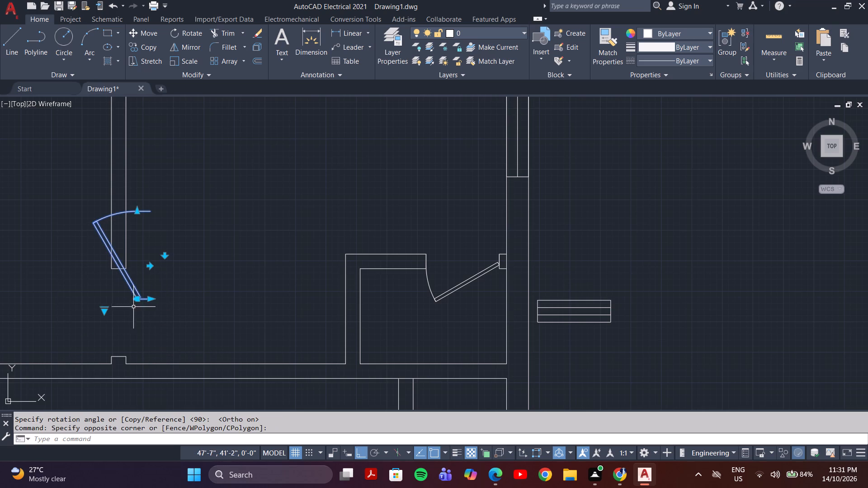
pyautogui.press('m')
pyautogui.press('Return')
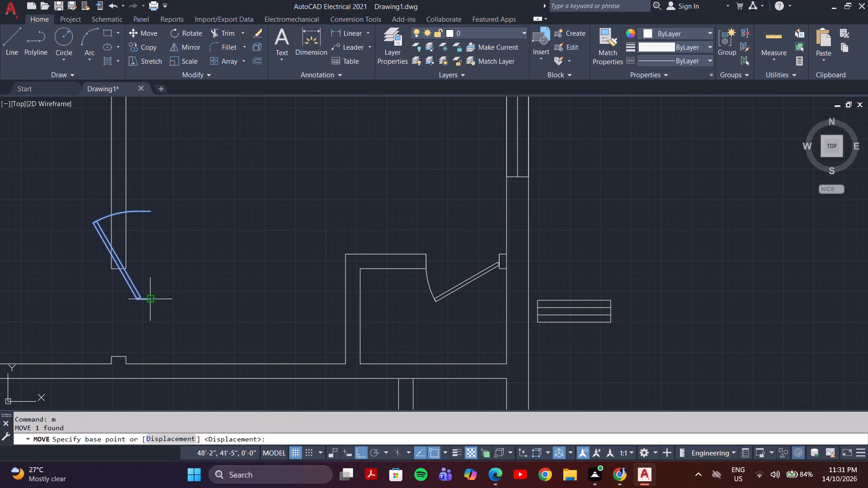
pyautogui.click(151, 297)
pyautogui.press('F8')
pyautogui.scroll(4, 124, 352)
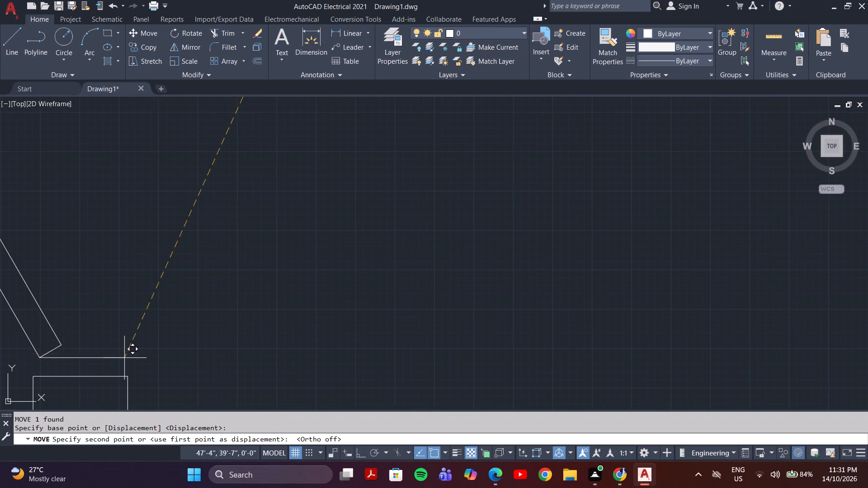
pyautogui.click(127, 376)
pyautogui.scroll(-4, 131, 337)
pyautogui.moveTo(196, 292); pyautogui.dragTo(197, 277, button='middle')
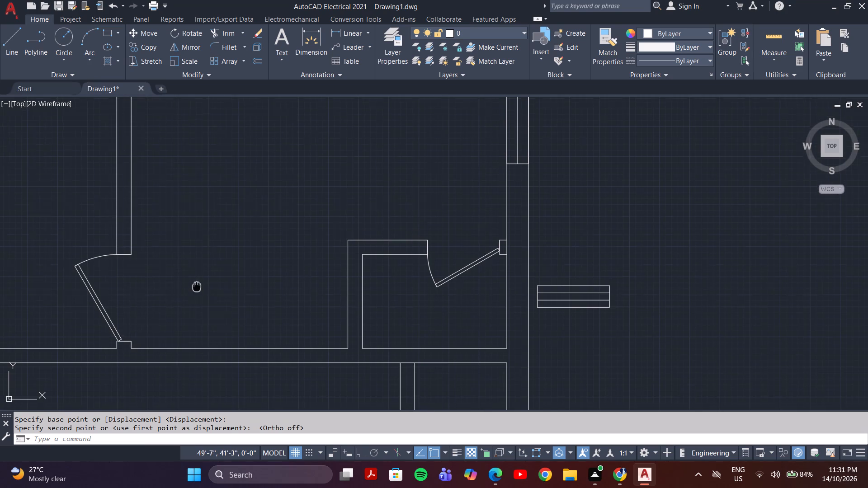
# Copy the north-south partition's door by its hinge-side end point to both openings in the east-west partition south of the middle room.
pyautogui.moveTo(197, 277); pyautogui.dragTo(192, 254, button='middle')
pyautogui.scroll(-2, 192, 252)
pyautogui.scroll(-2, 184, 212)
pyautogui.moveTo(185, 209); pyautogui.dragTo(205, 174, button='middle')
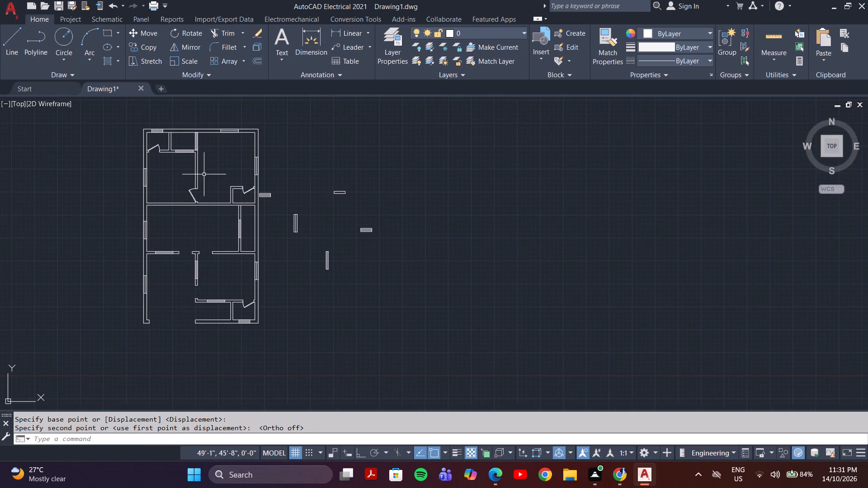
pyautogui.scroll(3, 198, 184)
pyautogui.click(185, 219)
pyautogui.click(154, 245)
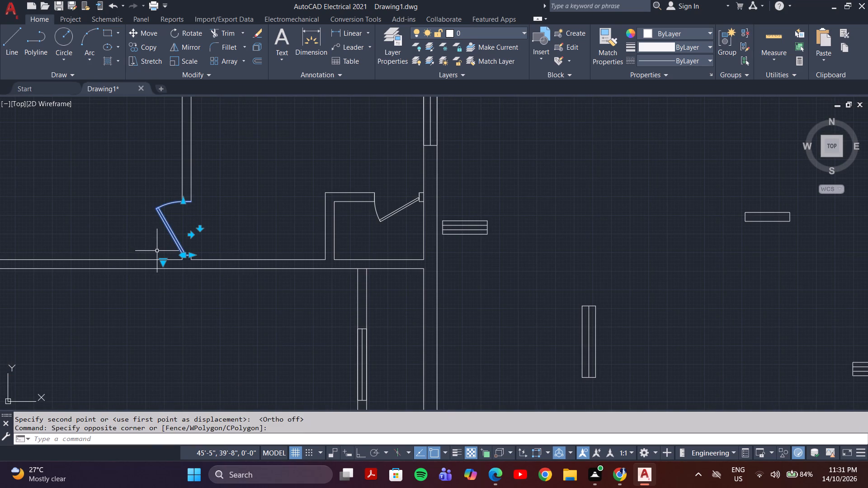
pyautogui.press('c')
pyautogui.press('o')
pyautogui.press('Return')
pyautogui.scroll(5, 191, 250)
pyautogui.click(180, 296)
pyautogui.scroll(-5, 191, 274)
pyautogui.moveTo(193, 277); pyautogui.dragTo(205, 195, button='middle')
pyautogui.scroll(-3, 179, 316)
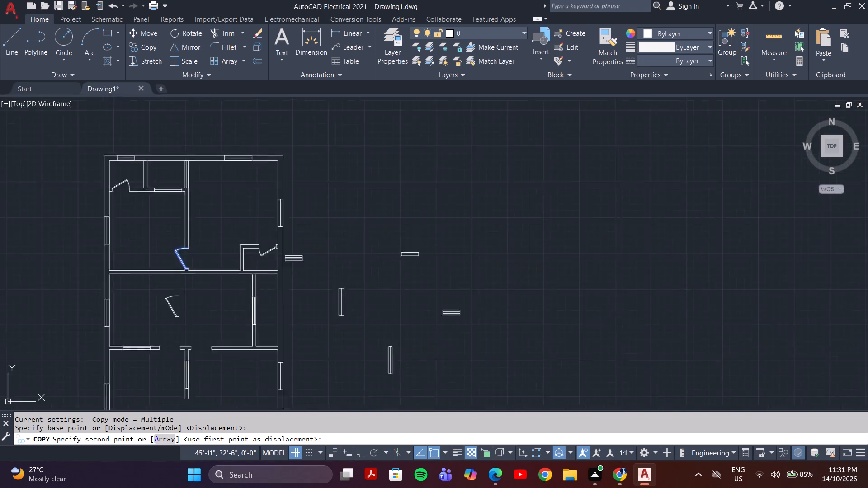
pyautogui.moveTo(178, 320); pyautogui.dragTo(227, 240, button='middle')
pyautogui.scroll(5, 210, 272)
pyautogui.moveTo(325, 157); pyautogui.dragTo(292, 282, button='middle')
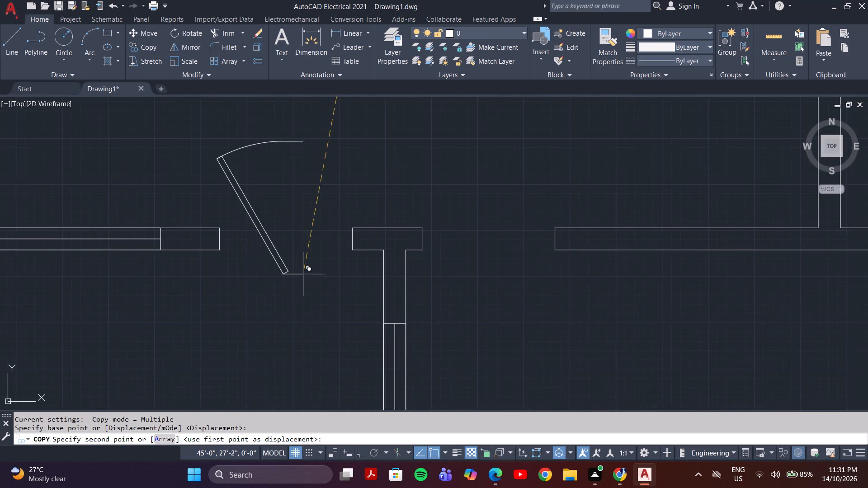
pyautogui.click(303, 274)
pyautogui.click(514, 268)
pyautogui.press('Escape')
# Rotate the western door copy 90° counterclockwise about its hinge-side end point, with Ortho on.
pyautogui.click(214, 190)
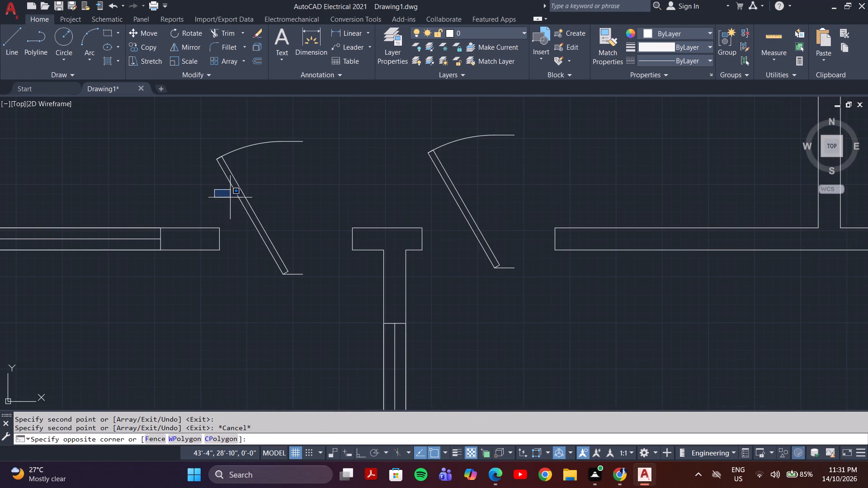
pyautogui.click(257, 181)
pyautogui.moveTo(304, 159); pyautogui.dragTo(299, 160)
pyautogui.click(243, 235)
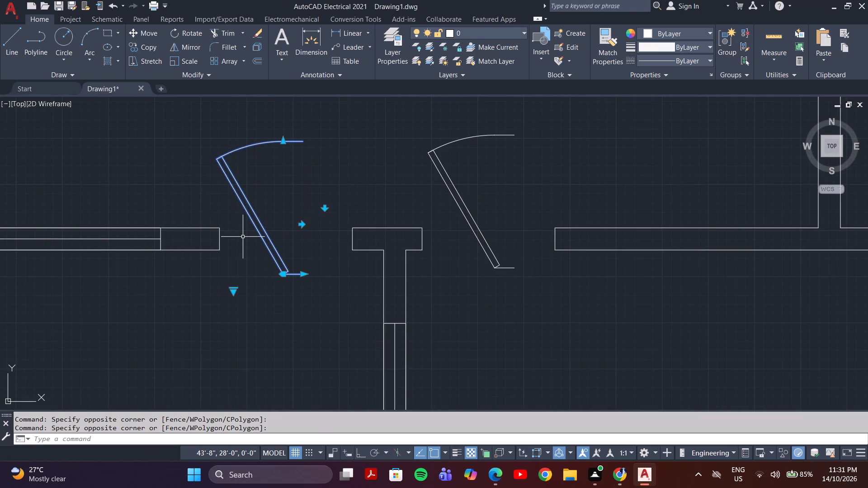
pyautogui.write('ro')
pyautogui.press('Return')
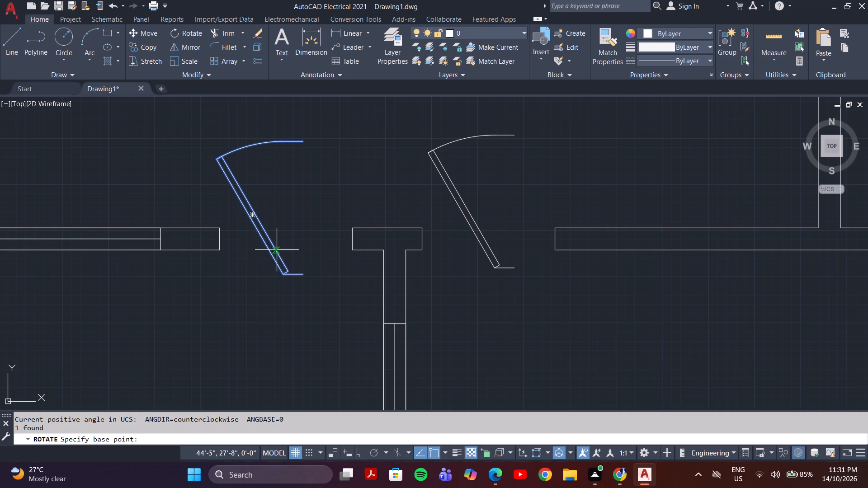
pyautogui.press('F8')
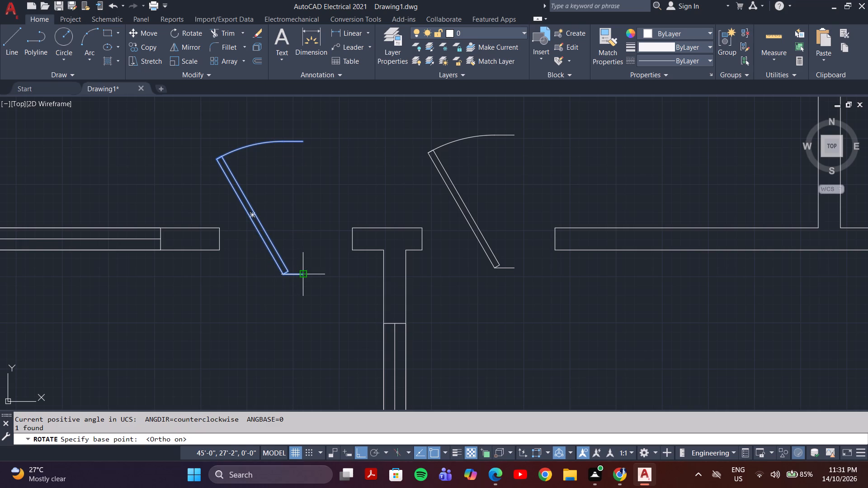
pyautogui.click(305, 274)
pyautogui.click(305, 230)
# Move the rotated door by its hinge-side end point onto the northwest corner of the T-shaped wall stub, with Ortho off.
pyautogui.click(306, 256)
pyautogui.click(271, 309)
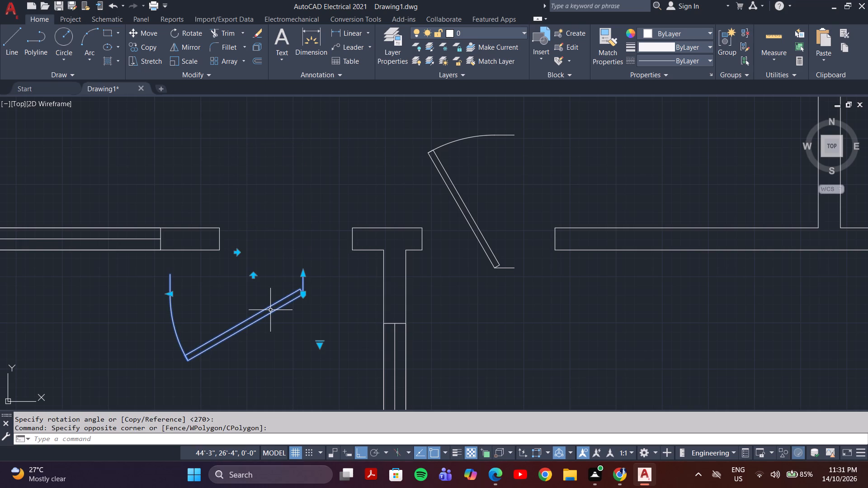
pyautogui.press('m')
pyautogui.press('Return')
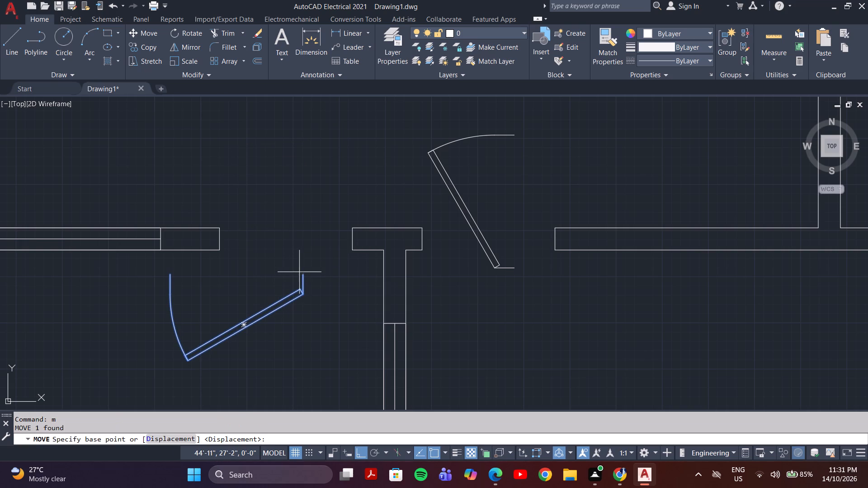
pyautogui.click(303, 273)
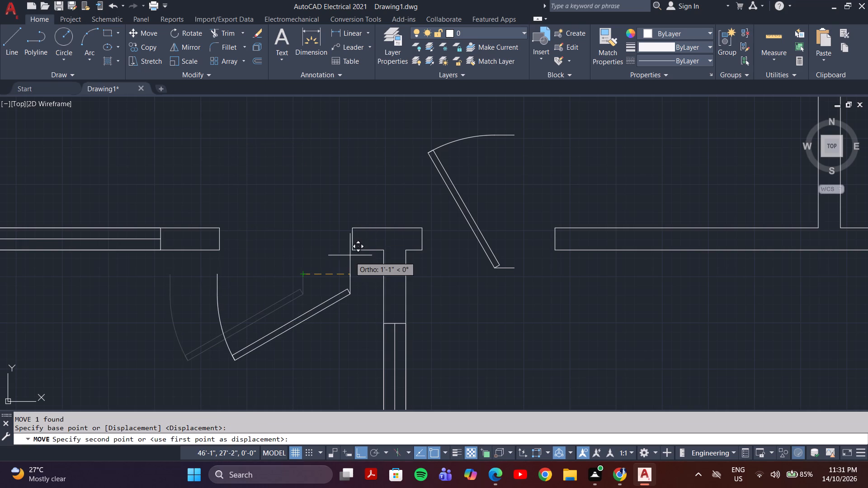
pyautogui.press('F8')
pyautogui.scroll(3, 350, 251)
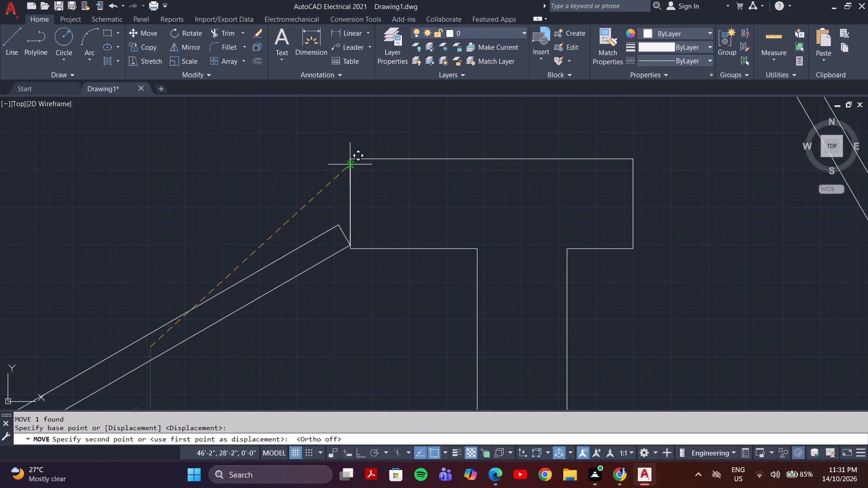
pyautogui.click(350, 160)
# Rotate the eastern door copy 90° counterclockwise about its hinge-side end point, with Ortho on.
pyautogui.scroll(-3, 350, 182)
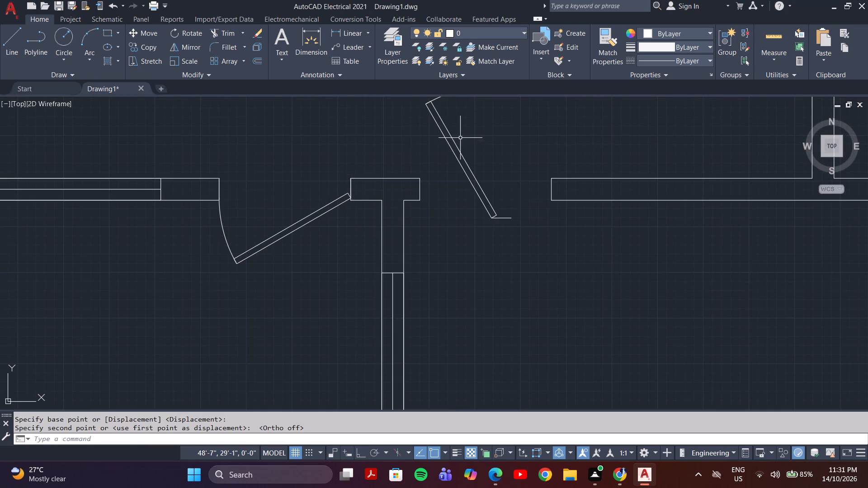
pyautogui.click(461, 138)
pyautogui.click(430, 161)
pyautogui.press('r')
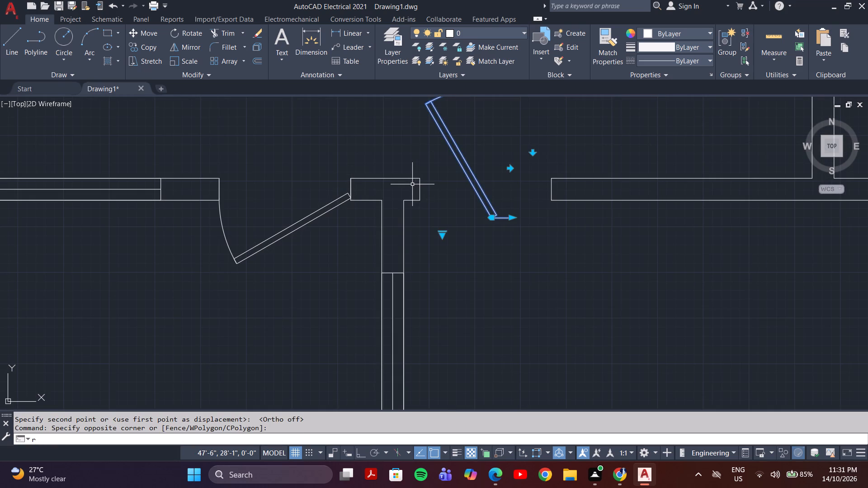
pyautogui.press('o')
pyautogui.press('Return')
pyautogui.scroll(-3, 414, 183)
pyautogui.moveTo(419, 192); pyautogui.dragTo(399, 262, button='middle')
pyautogui.scroll(4, 408, 263)
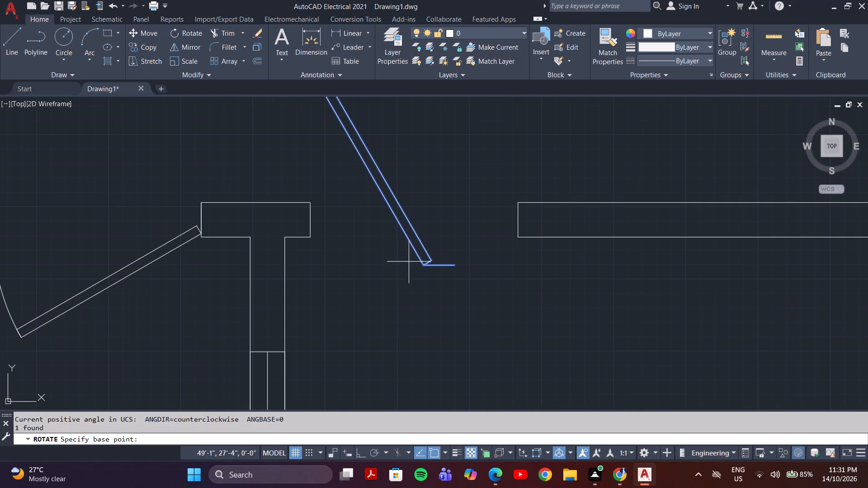
pyautogui.click(456, 266)
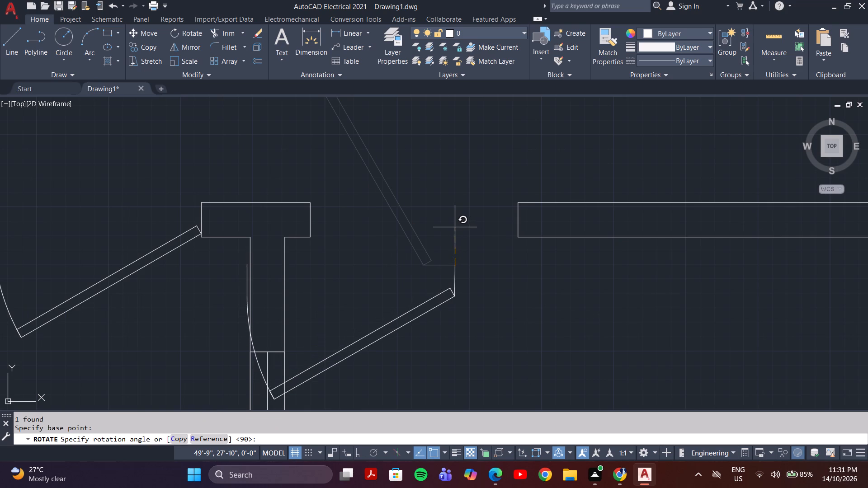
pyautogui.press('F8')
pyautogui.click(451, 222)
# Move the eastern door by its hinge-side end point onto the north corner of the eastern opening's east jamb, with Ortho off.
pyautogui.click(439, 246)
pyautogui.click(392, 343)
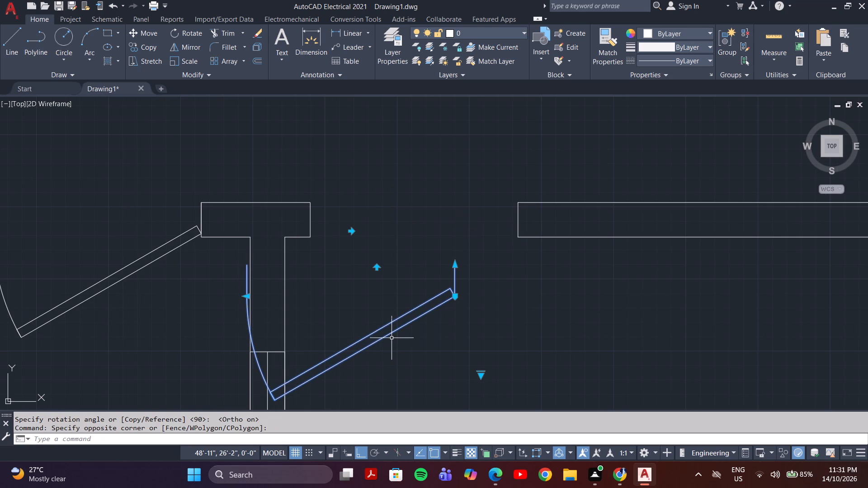
pyautogui.press('m')
pyautogui.press('Return')
pyautogui.click(453, 267)
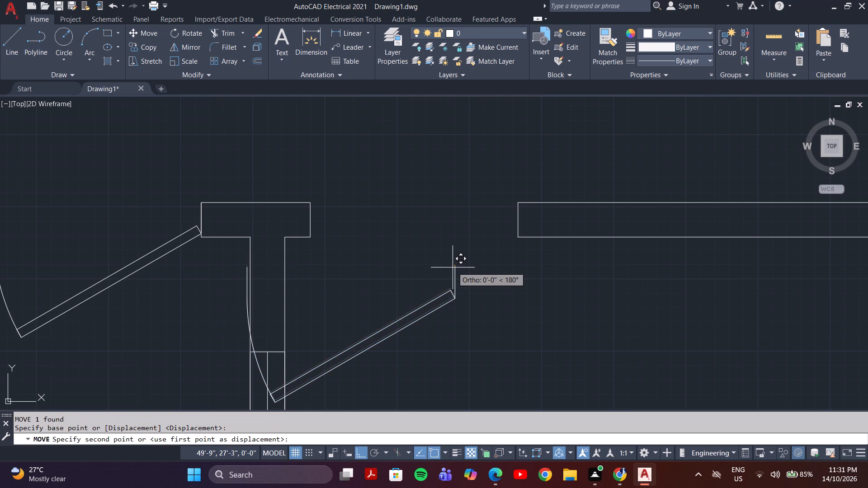
pyautogui.press('F8')
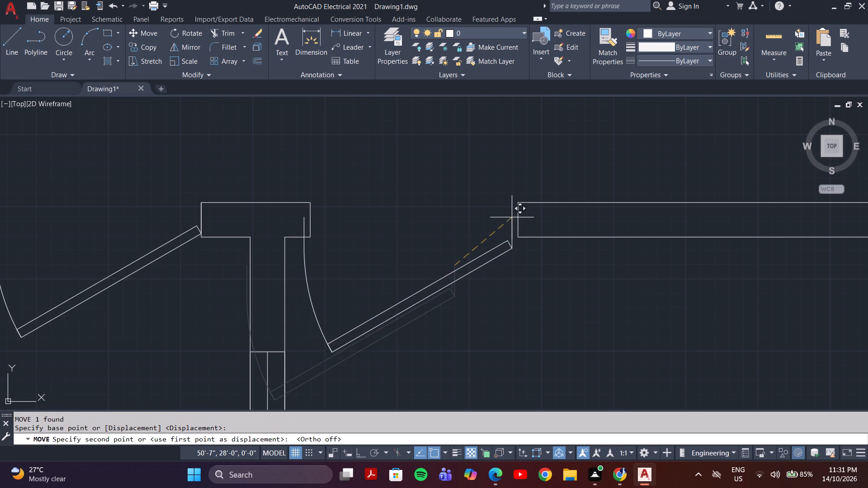
pyautogui.scroll(4, 517, 204)
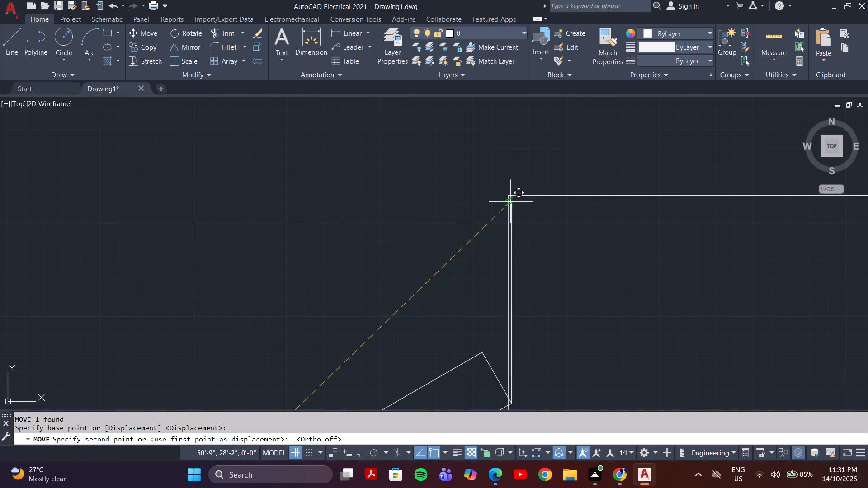
pyautogui.click(508, 195)
pyautogui.scroll(-4, 444, 272)
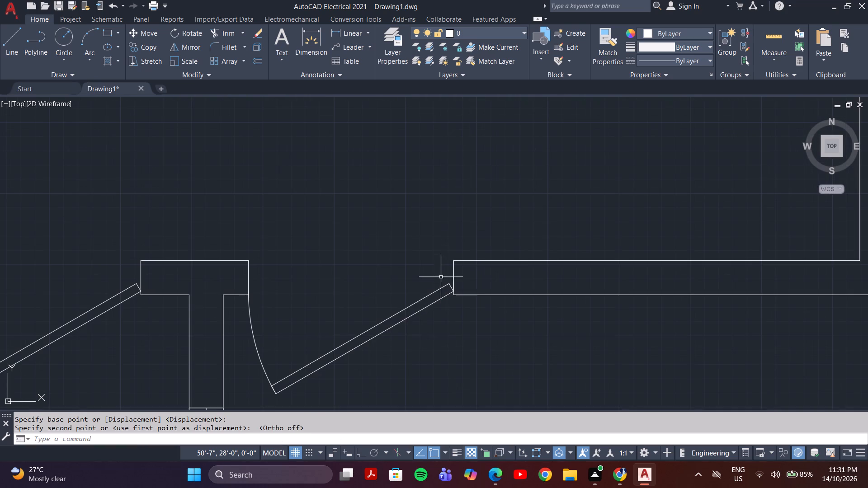
# Flip the eastern door so its hinge sits on the opening's west jamb.
pyautogui.click(401, 320)
pyautogui.click(350, 228)
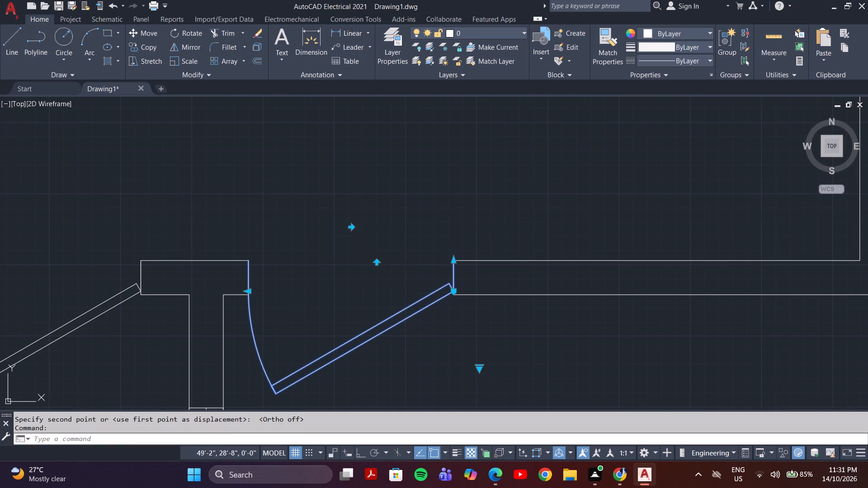
pyautogui.scroll(-2, 349, 270)
pyautogui.press('Escape')
# Copy the flipped door to the opening in the north-south partition between the two southern rooms.
pyautogui.scroll(-4, 360, 270)
pyautogui.moveTo(377, 306); pyautogui.dragTo(414, 286, button='middle')
pyautogui.scroll(3, 404, 297)
pyautogui.scroll(-1, 373, 236)
pyautogui.scroll(-2, 387, 279)
pyautogui.moveTo(387, 258); pyautogui.dragTo(370, 306, button='middle')
pyautogui.moveTo(350, 296); pyautogui.dragTo(366, 255, button='middle')
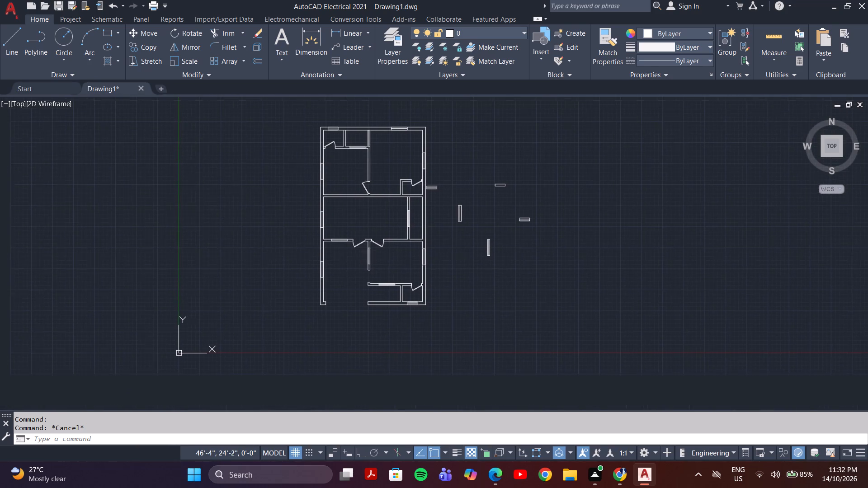
pyautogui.scroll(2, 366, 289)
pyautogui.click(704, 63)
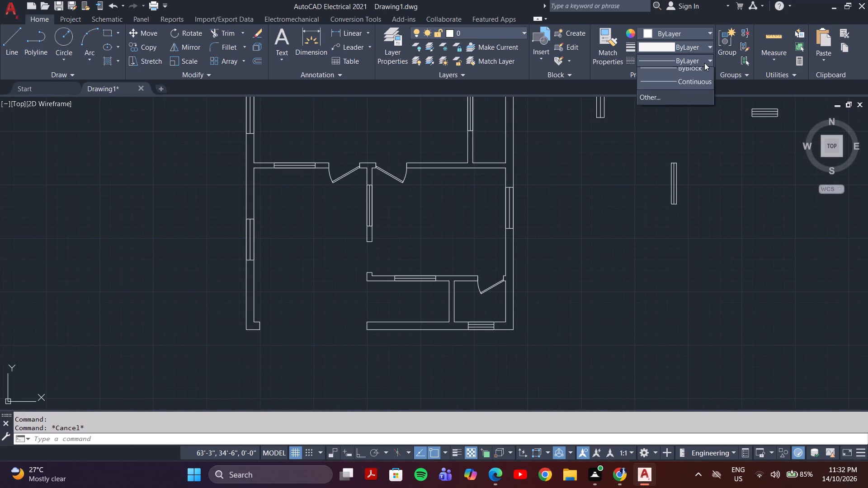
pyautogui.click(704, 61)
pyautogui.click(400, 177)
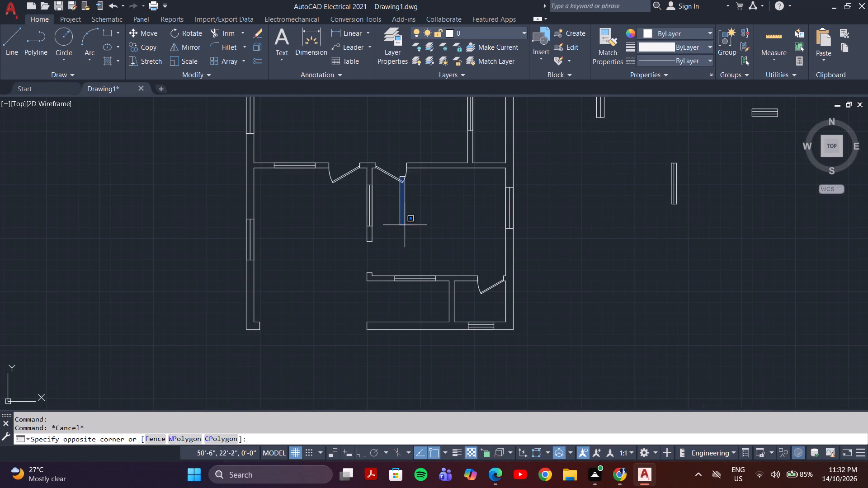
pyautogui.click(401, 204)
pyautogui.moveTo(401, 196); pyautogui.dragTo(401, 190)
pyautogui.click(396, 170)
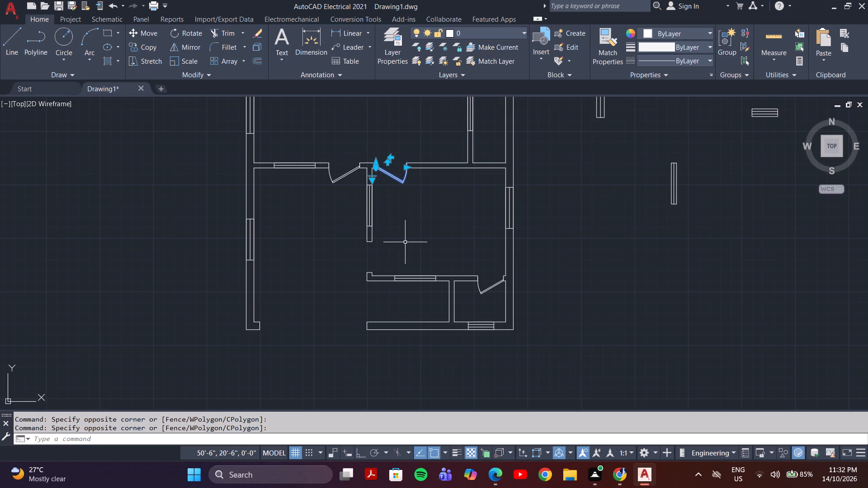
pyautogui.write('co')
pyautogui.press('Return')
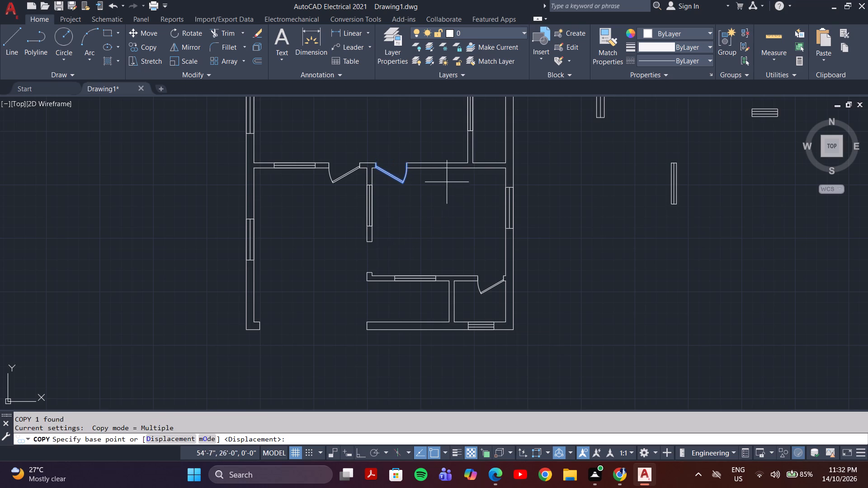
pyautogui.click(406, 178)
pyautogui.click(372, 253)
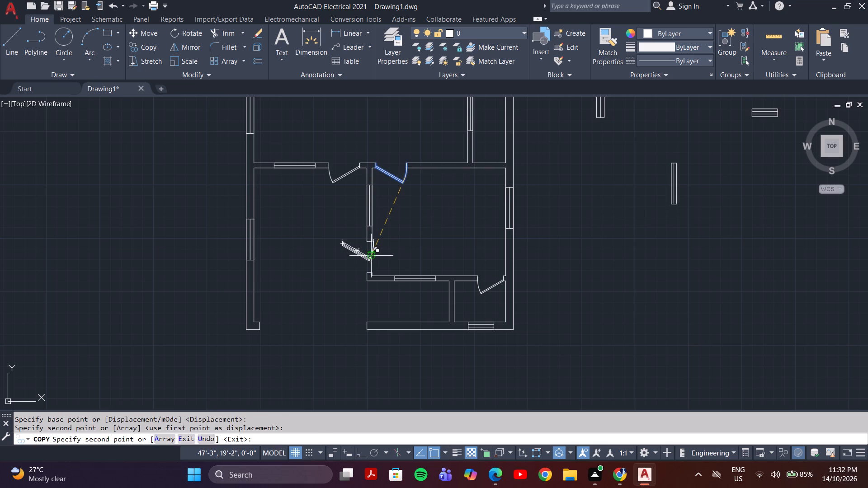
pyautogui.press('Escape')
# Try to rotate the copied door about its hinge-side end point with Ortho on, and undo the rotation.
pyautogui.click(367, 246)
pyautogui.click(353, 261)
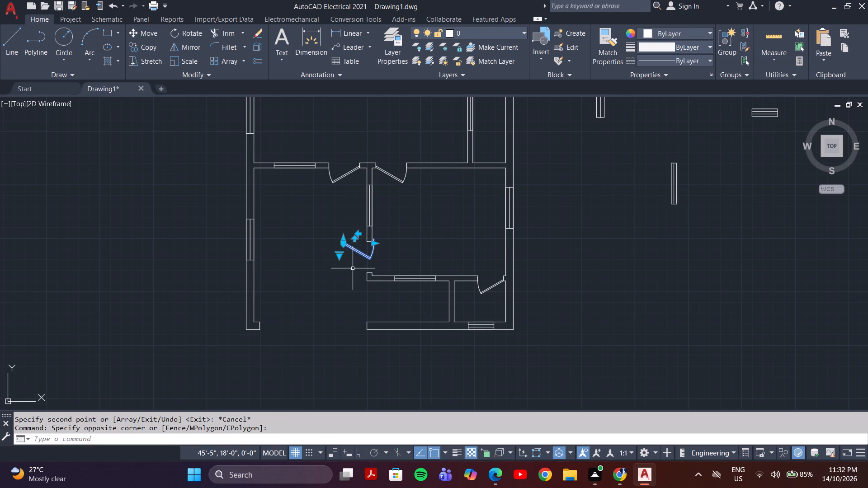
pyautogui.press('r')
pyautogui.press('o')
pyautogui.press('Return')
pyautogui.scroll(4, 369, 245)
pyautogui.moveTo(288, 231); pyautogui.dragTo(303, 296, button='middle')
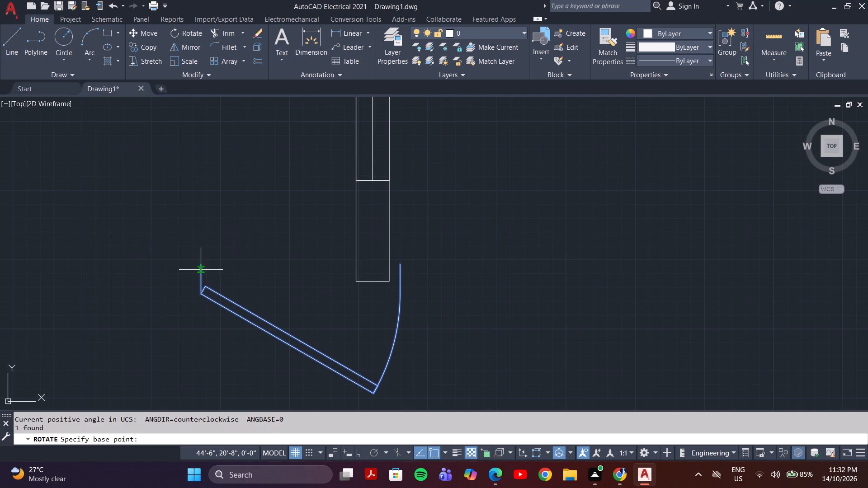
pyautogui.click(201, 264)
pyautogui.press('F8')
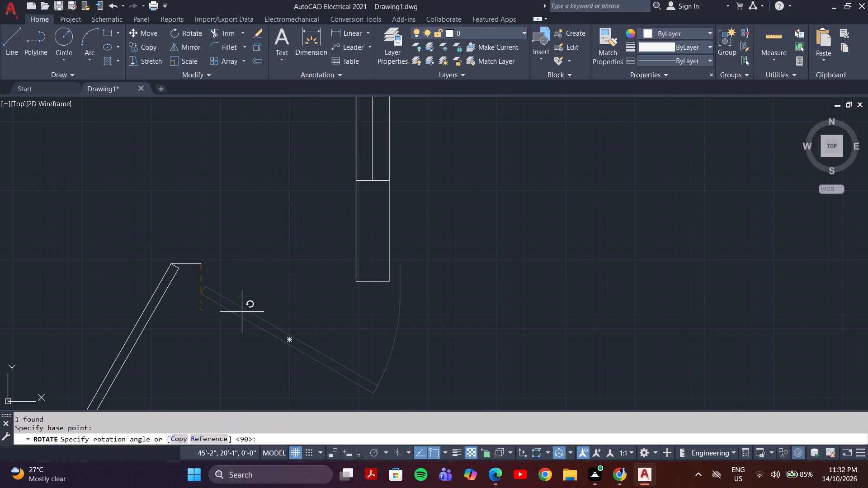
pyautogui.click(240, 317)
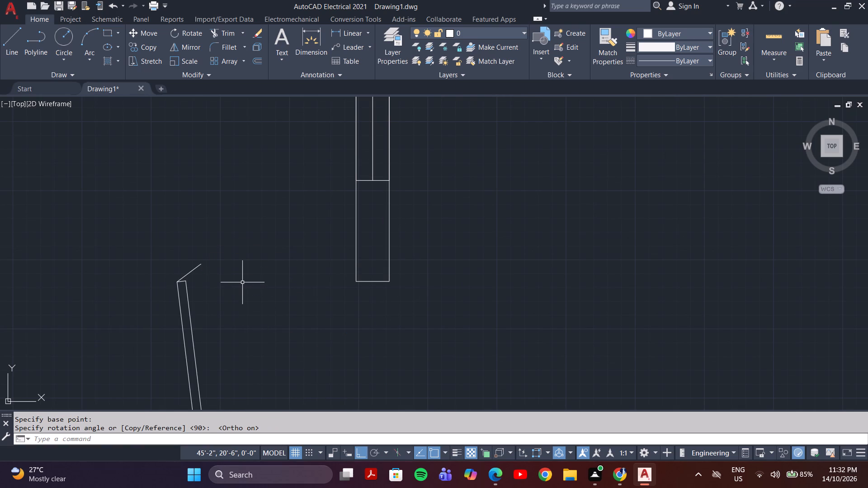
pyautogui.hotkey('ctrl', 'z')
# Rotate the copied door a quarter turn about its latch-side end point, with Ortho on, parallel to the north-south partition.
pyautogui.click(354, 234)
pyautogui.click(341, 258)
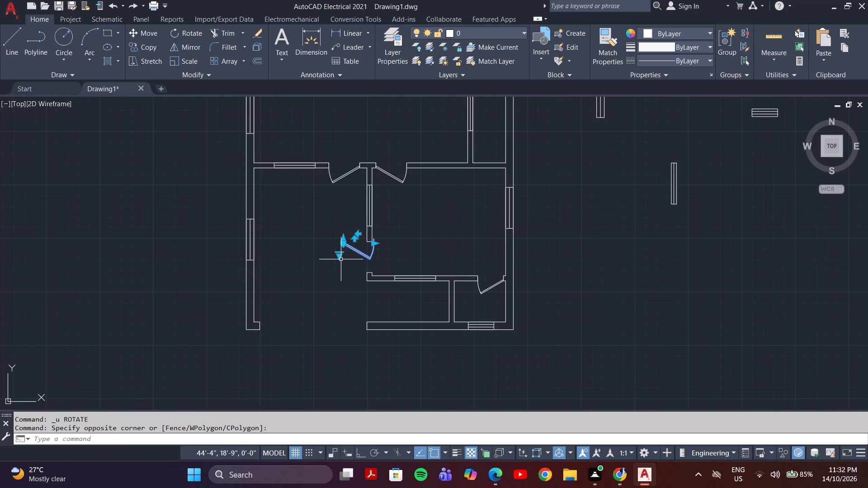
pyautogui.write('ro')
pyautogui.press('Return')
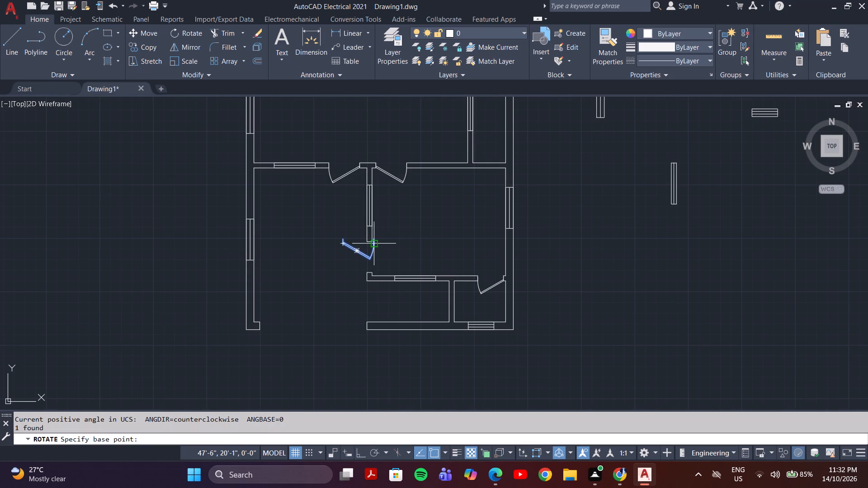
pyautogui.click(374, 239)
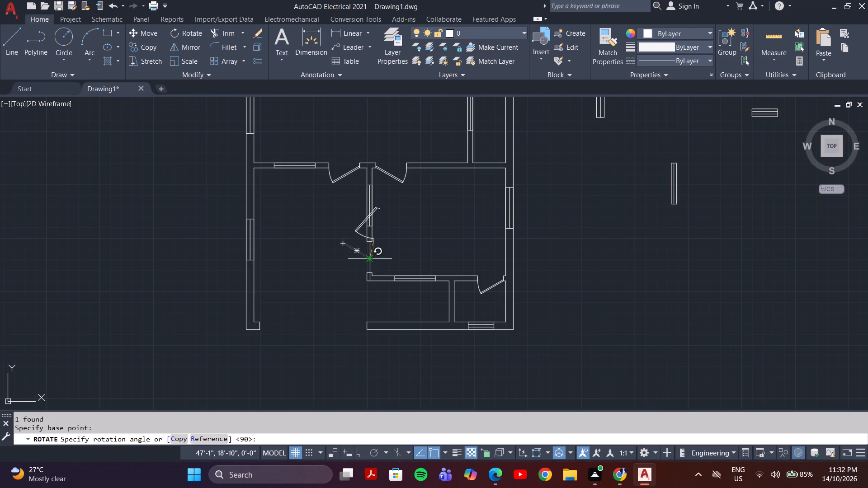
pyautogui.press('F8')
pyautogui.click(386, 248)
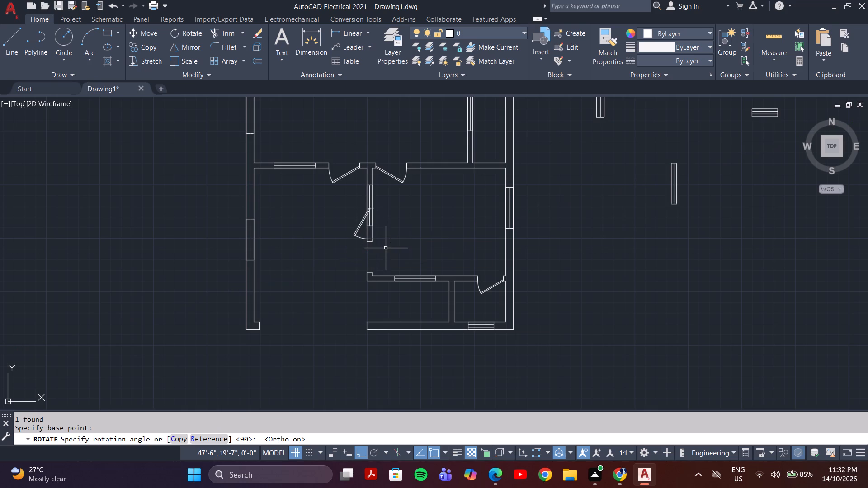
# Move the rotated door by its hinge-side end point onto the east corner of the partition opening's north jamb, with Ortho off.
pyautogui.scroll(3, 359, 232)
pyautogui.moveTo(359, 232); pyautogui.dragTo(353, 242)
pyautogui.click(335, 262)
pyautogui.press('m')
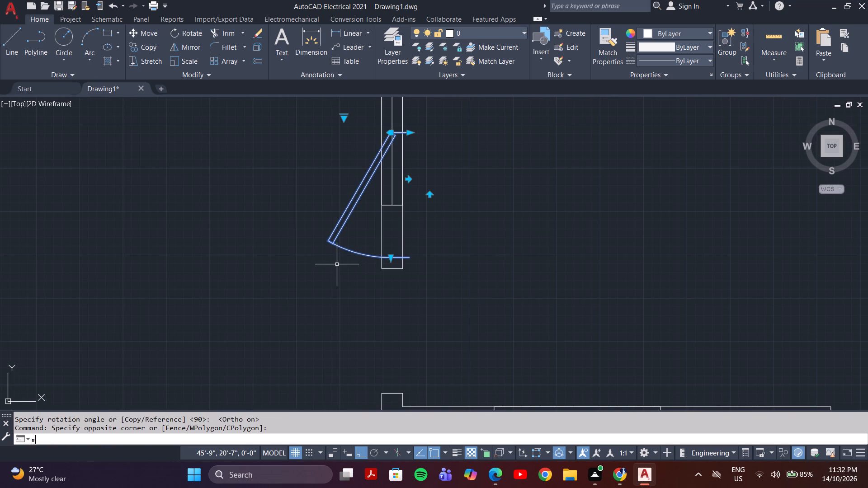
pyautogui.press('Return')
pyautogui.click(410, 132)
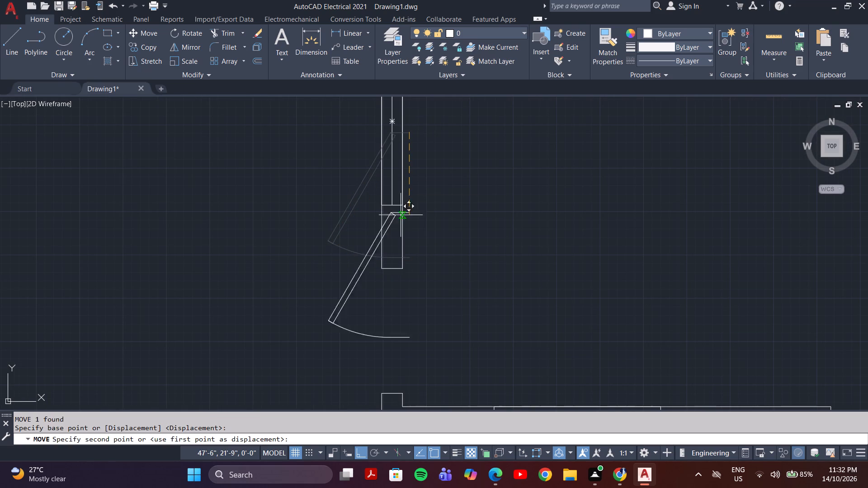
pyautogui.scroll(4, 390, 265)
pyautogui.press('F8')
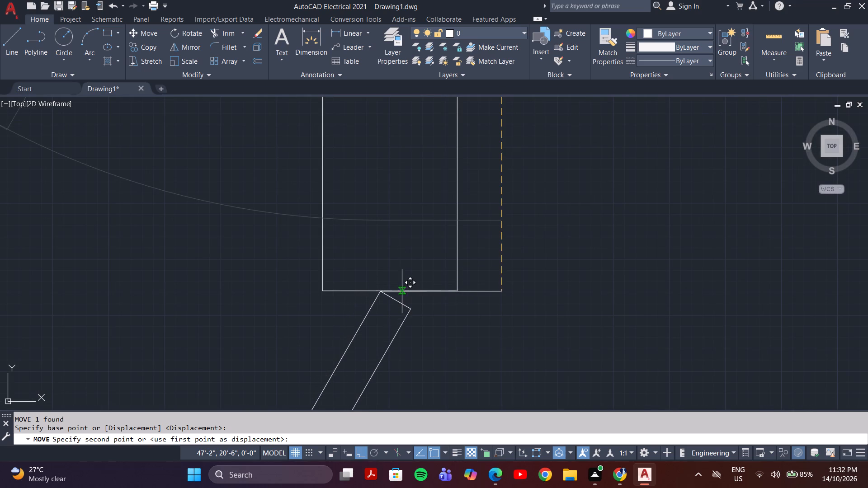
pyautogui.scroll(3, 455, 292)
pyautogui.click(460, 291)
pyautogui.scroll(-4, 459, 296)
pyautogui.scroll(-3, 398, 373)
pyautogui.moveTo(394, 352); pyautogui.dragTo(394, 310, button='middle')
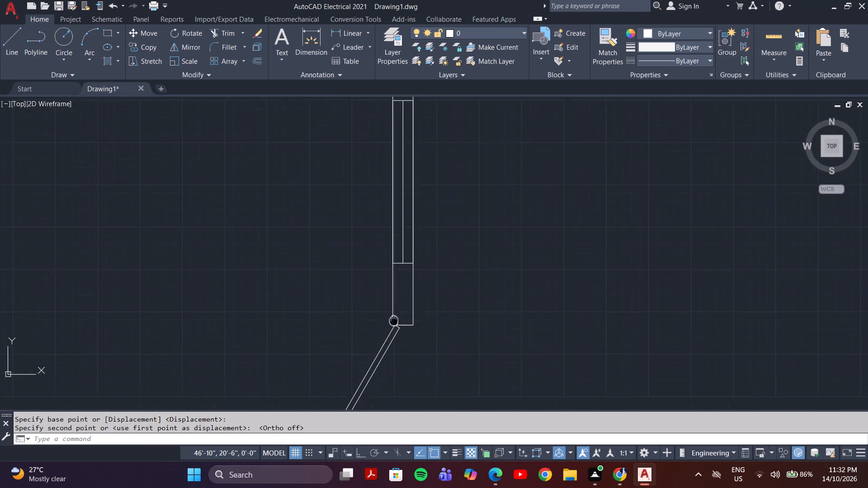
pyautogui.moveTo(394, 310); pyautogui.dragTo(383, 243, button='middle')
pyautogui.scroll(-3, 367, 282)
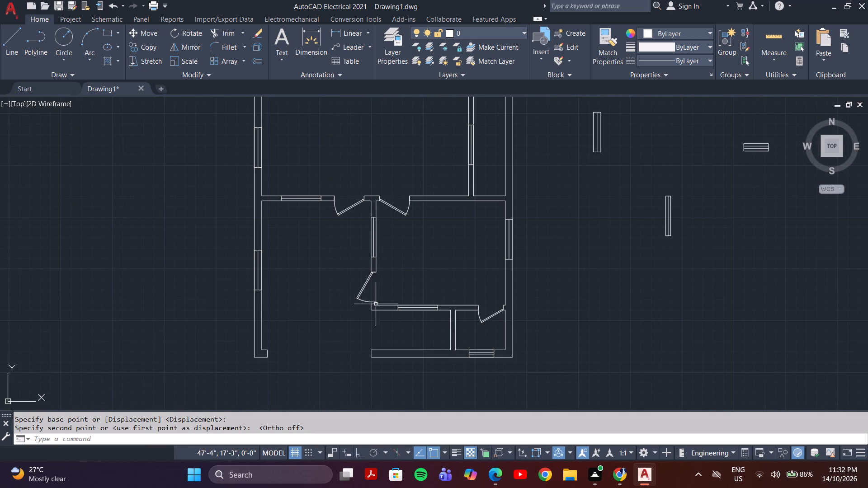
# Flip the partition door so it swings into the eastern room with its hinge on the opening's south jamb.
pyautogui.click(365, 293)
pyautogui.doubleClick(363, 291)
pyautogui.click(365, 292)
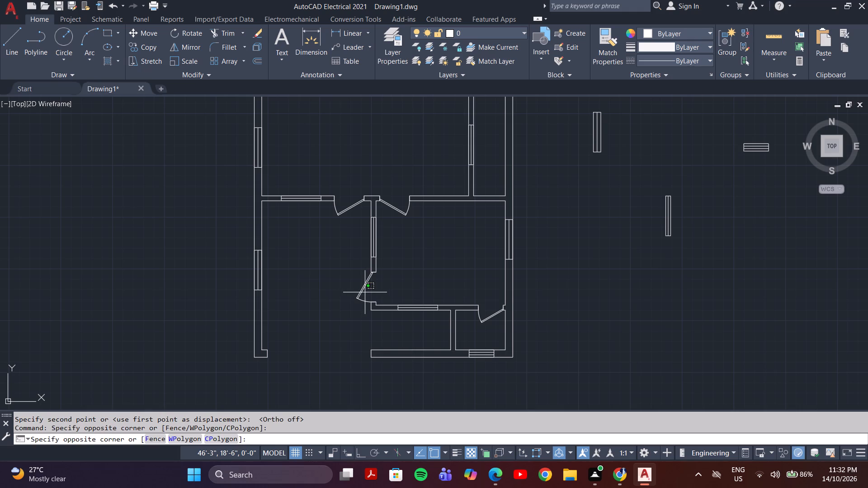
pyautogui.scroll(4, 365, 291)
pyautogui.click(360, 287)
pyautogui.click(322, 272)
pyautogui.doubleClick(331, 292)
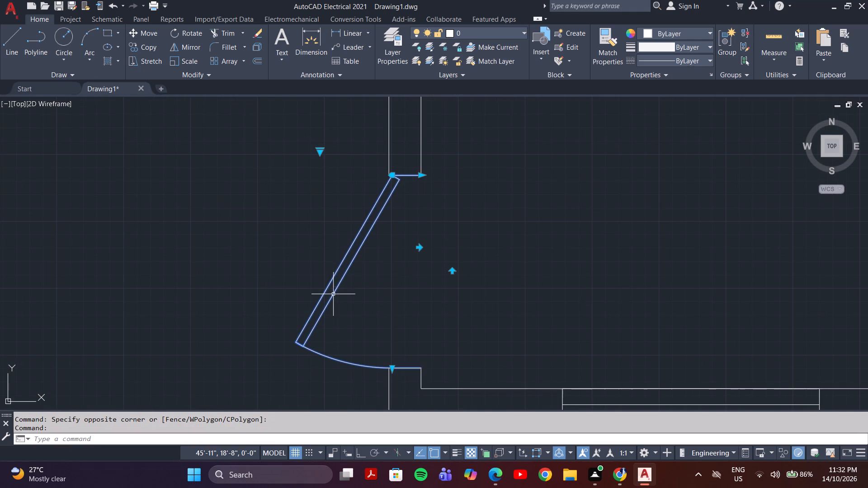
pyautogui.click(419, 249)
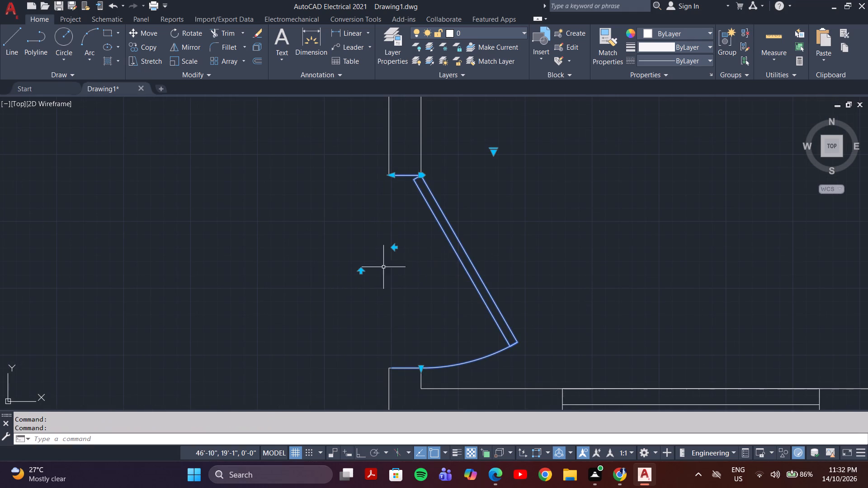
pyautogui.click(363, 271)
pyautogui.scroll(-3, 363, 273)
pyautogui.press('Escape')
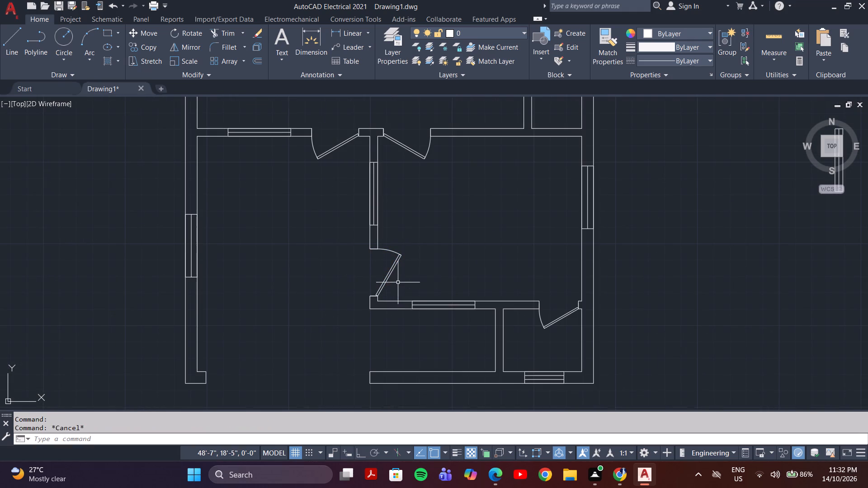
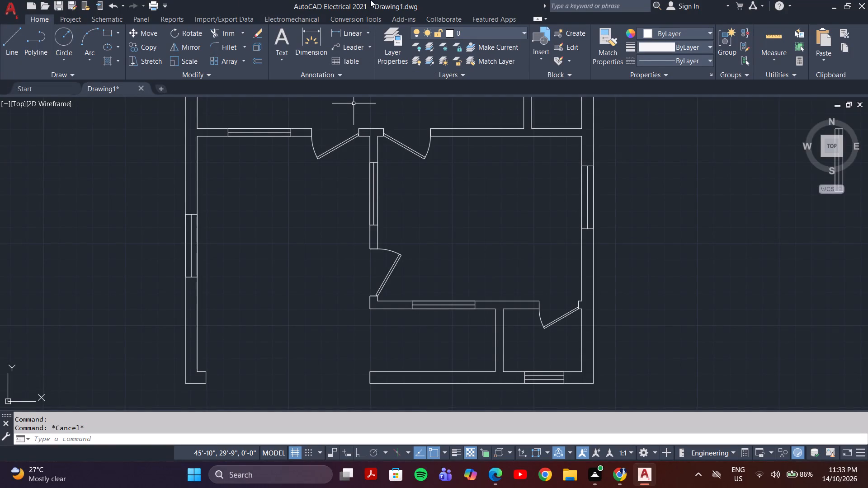
# Load the ISO dot linetype ACAD_ISO07W100 from acad.lin into the drawing.
pyautogui.click(666, 60)
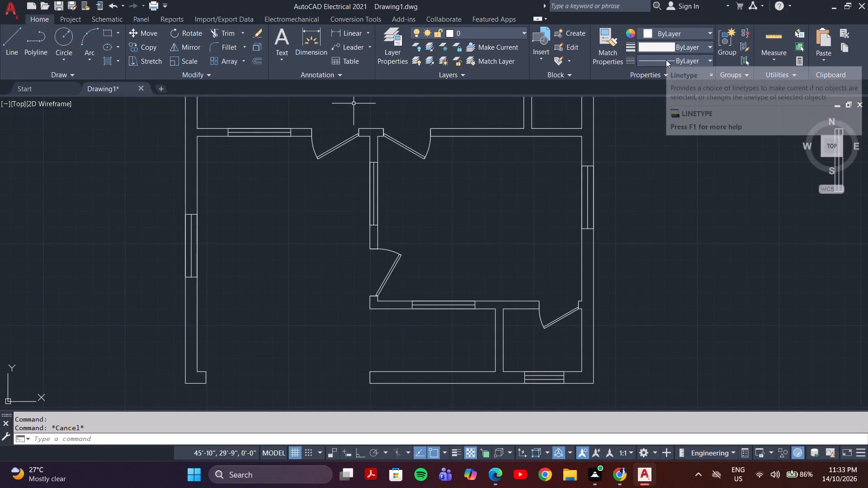
pyautogui.click(658, 120)
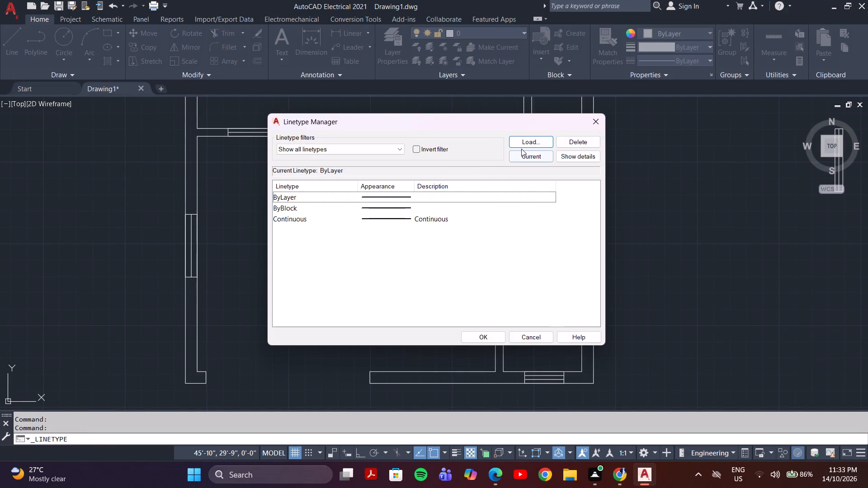
pyautogui.click(522, 141)
pyautogui.click(434, 263)
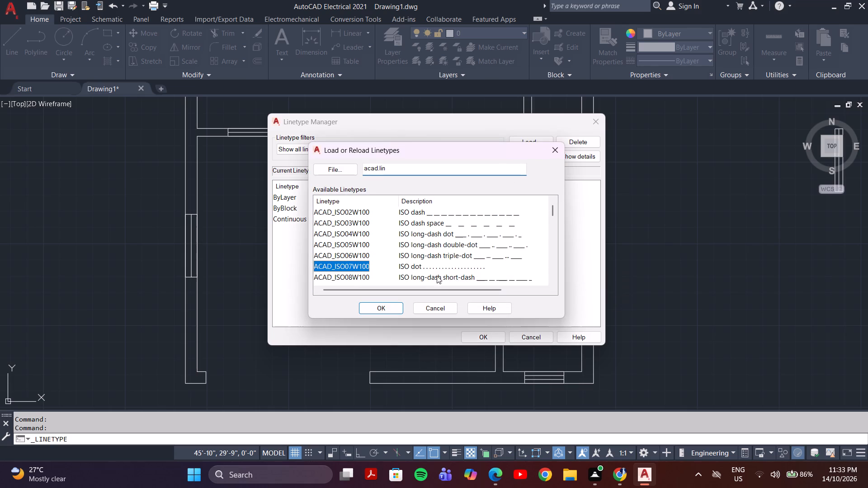
pyautogui.click(390, 311)
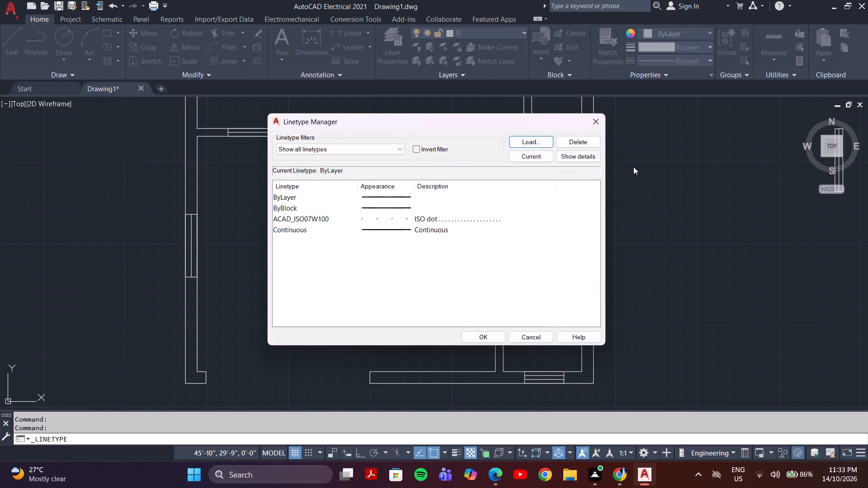
pyautogui.click(488, 337)
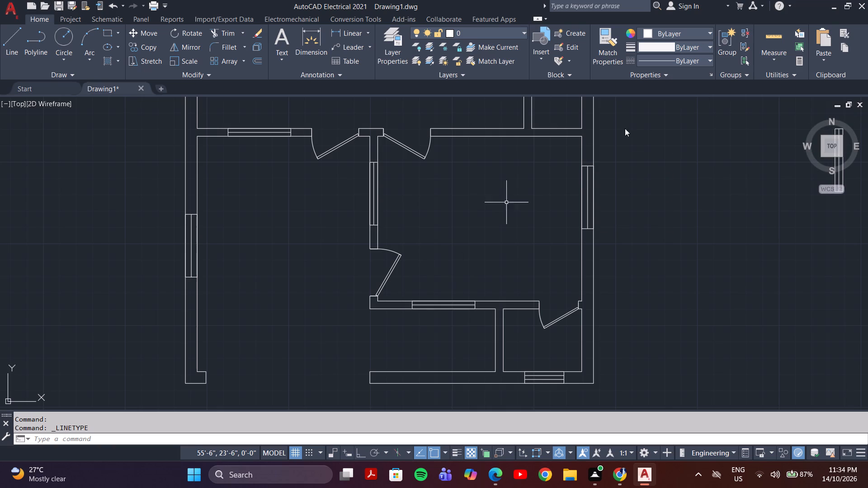
# Make ACAD_ISO07W100 the current linetype for new objects.
pyautogui.click(687, 53)
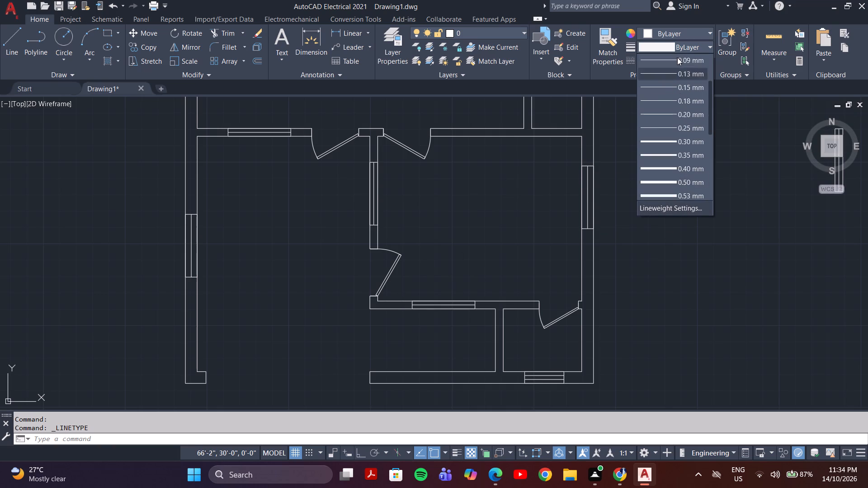
pyautogui.click(683, 47)
pyautogui.click(682, 64)
pyautogui.click(679, 105)
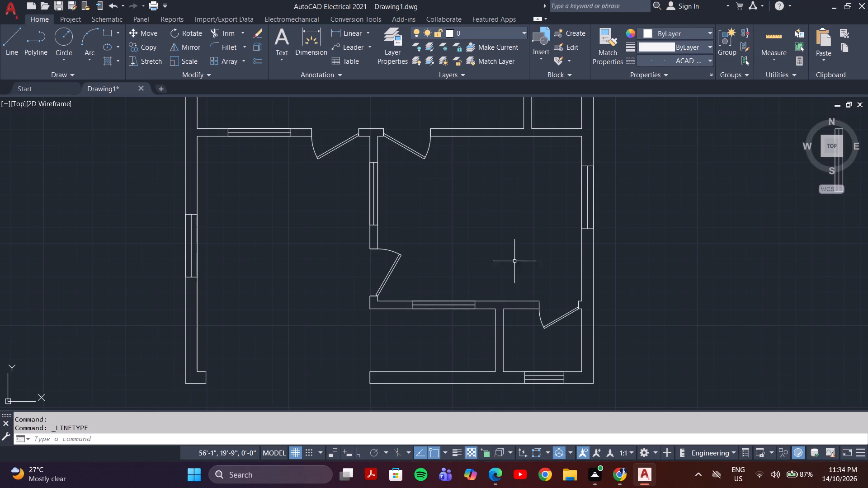
# Draw two dotted lines across the wide opening in the floor plan's bottom exterior wall, joining its inner and outer wall corners.
pyautogui.moveTo(308, 320); pyautogui.dragTo(317, 225, button='middle')
pyautogui.press('l')
pyautogui.press('Return')
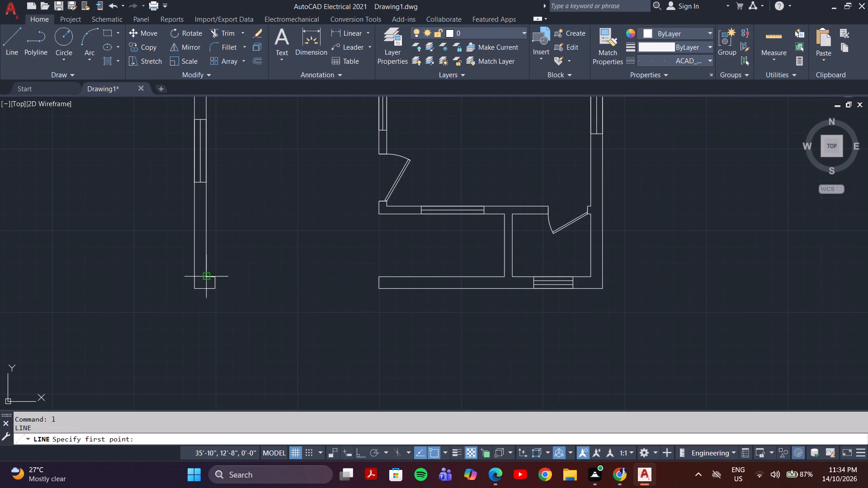
pyautogui.click(214, 278)
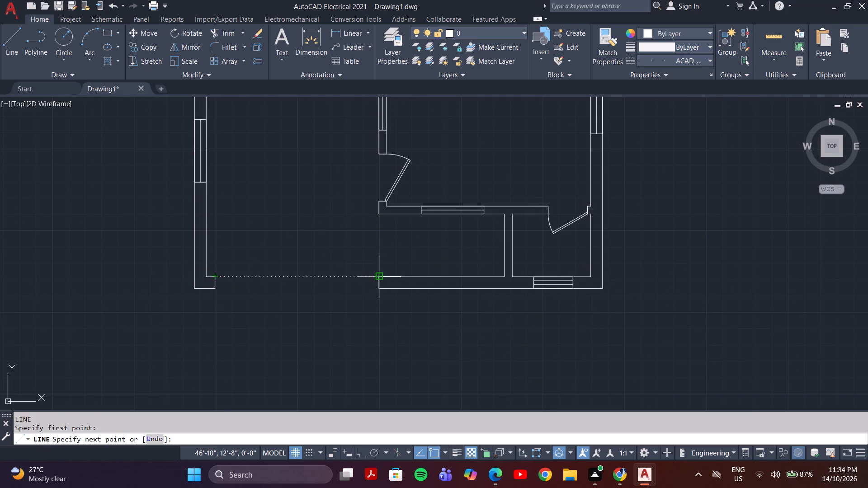
pyautogui.click(380, 277)
pyautogui.press('space')
pyautogui.press('space')
pyautogui.moveTo(217, 288); pyautogui.dragTo(225, 288)
pyautogui.click(377, 289)
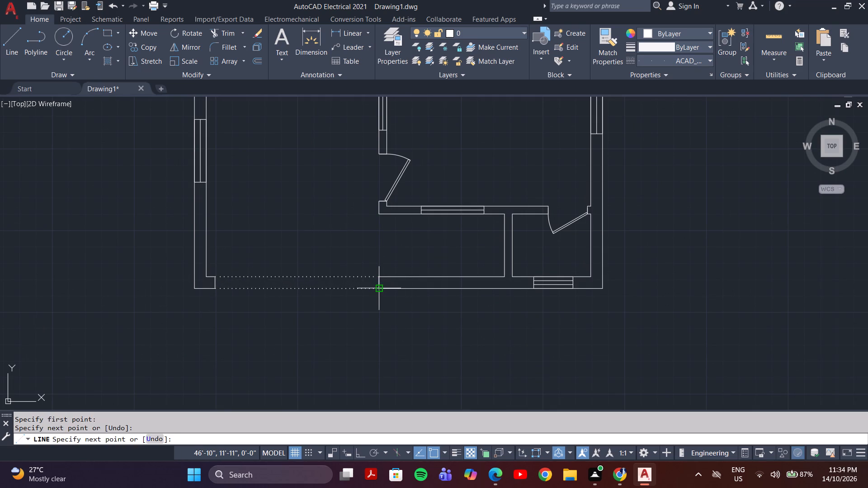
pyautogui.press('Escape')
pyautogui.scroll(-2, 383, 300)
pyautogui.moveTo(385, 302); pyautogui.dragTo(365, 364, button='middle')
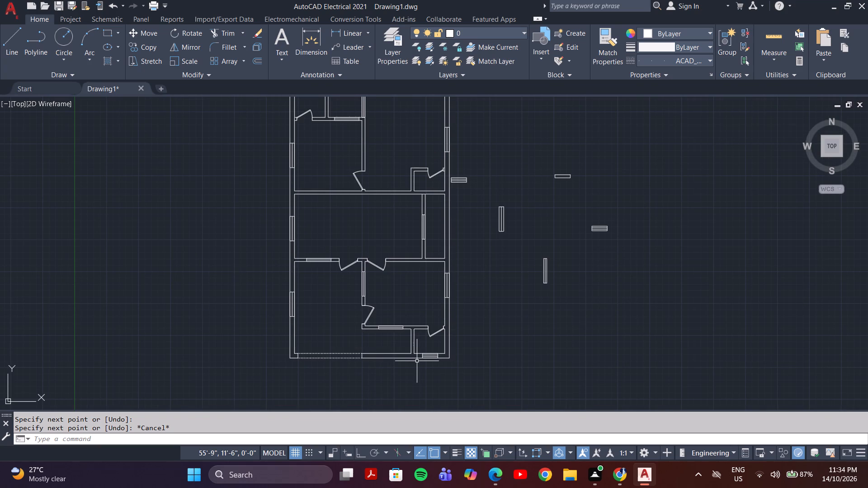
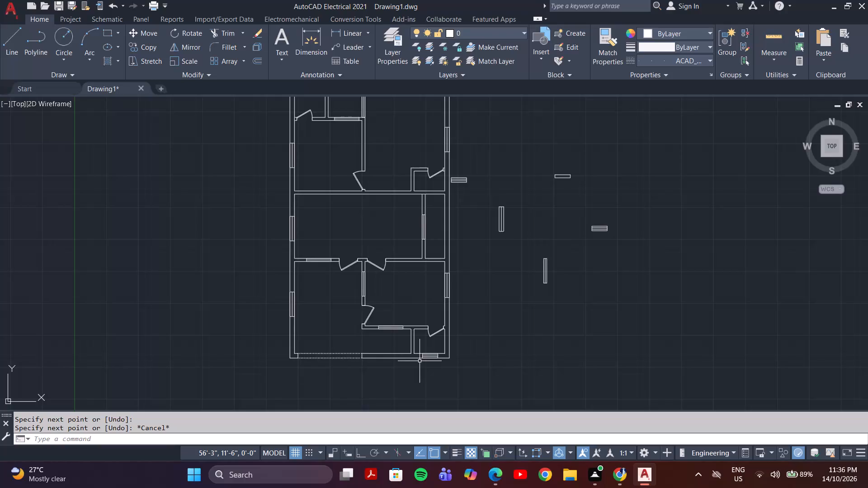
# Rotate the three-pane window symbol beside the right exterior wall by 270° about its upper-right corner, so it stands vertical.
pyautogui.moveTo(360, 249); pyautogui.dragTo(362, 381, button='middle')
pyautogui.moveTo(377, 317); pyautogui.dragTo(378, 294, button='middle')
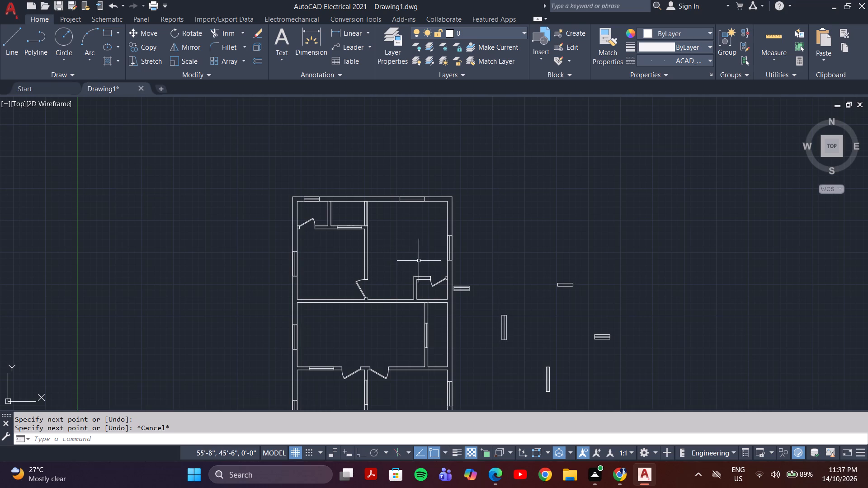
pyautogui.moveTo(419, 261); pyautogui.dragTo(363, 260, button='middle')
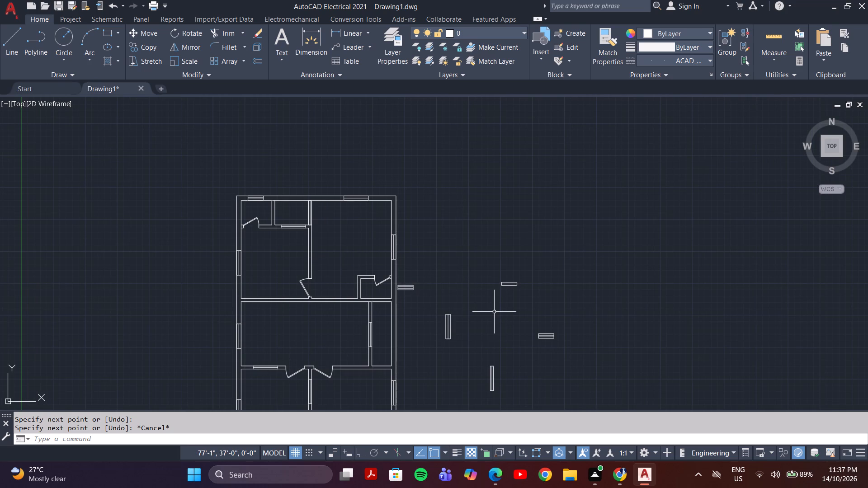
pyautogui.moveTo(383, 315); pyautogui.dragTo(368, 368, button='middle')
pyautogui.scroll(5, 368, 343)
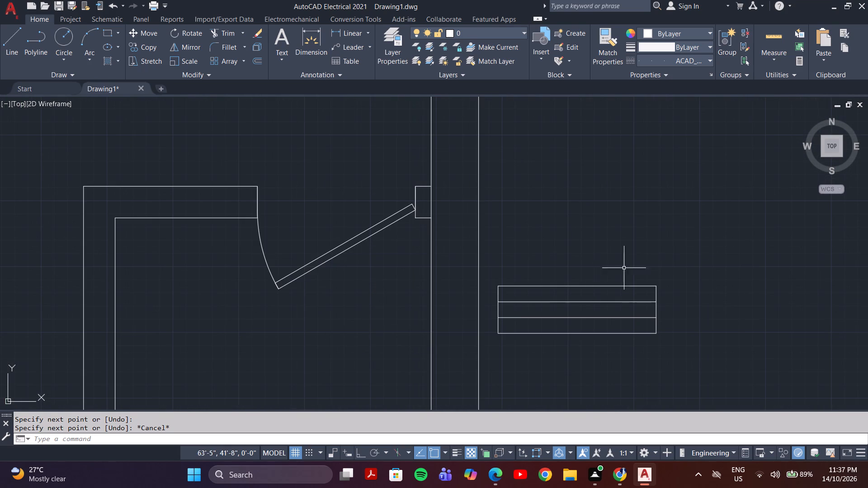
pyautogui.click(671, 267)
pyautogui.click(485, 353)
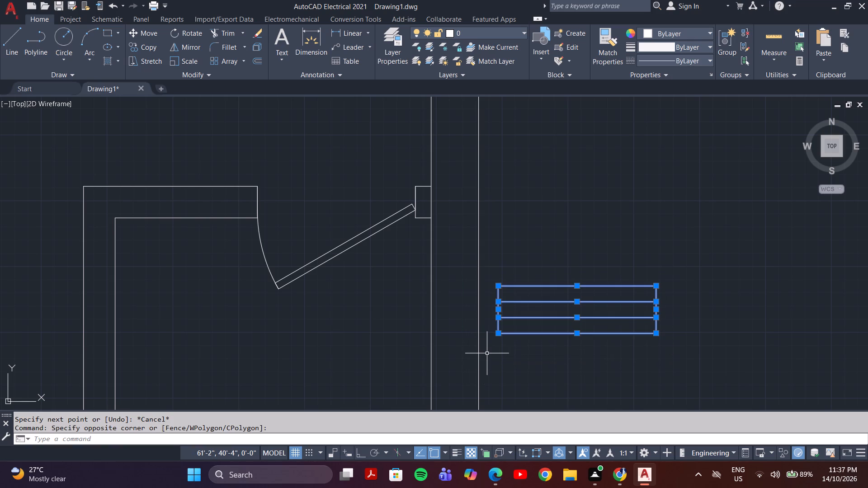
pyautogui.write('ro')
pyautogui.press('Return')
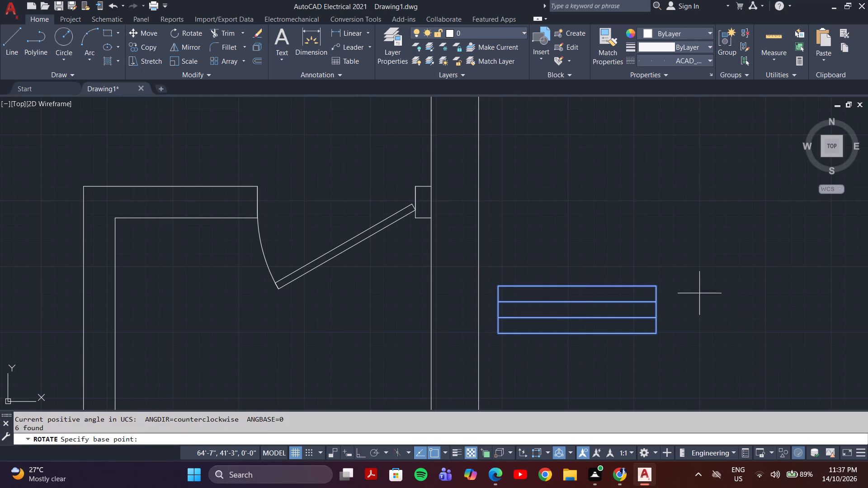
pyautogui.click(656, 285)
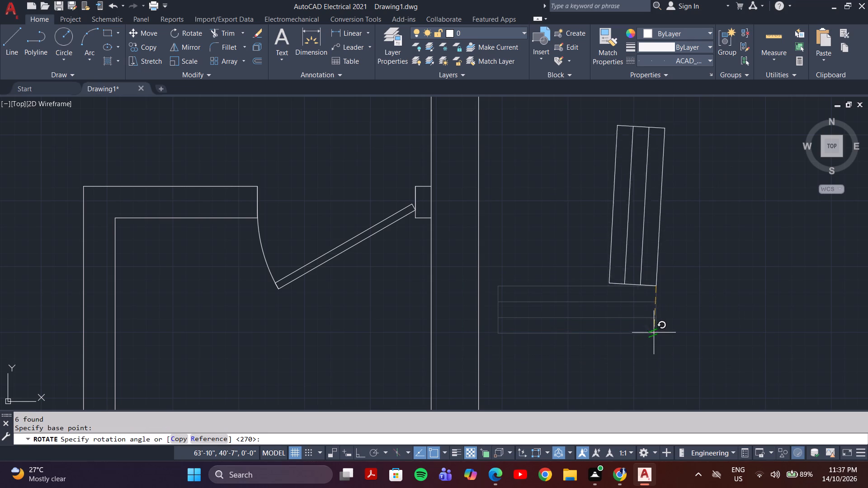
pyautogui.press('F9')
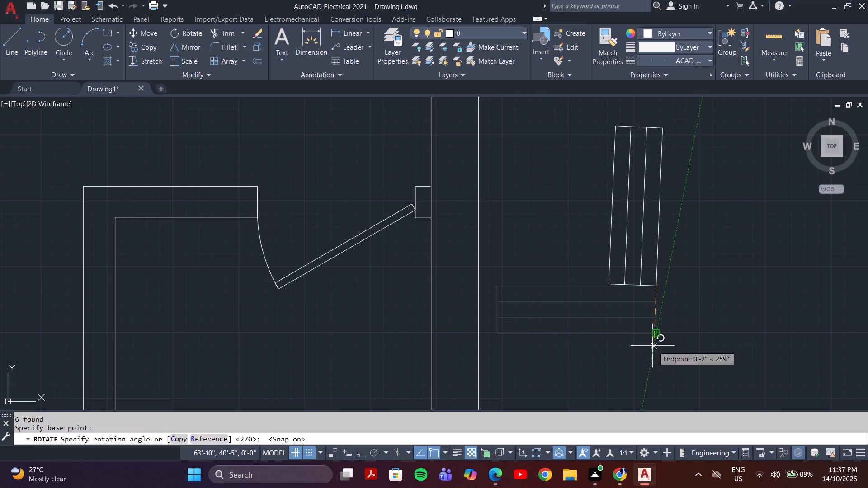
pyautogui.press('F8')
pyautogui.click(661, 345)
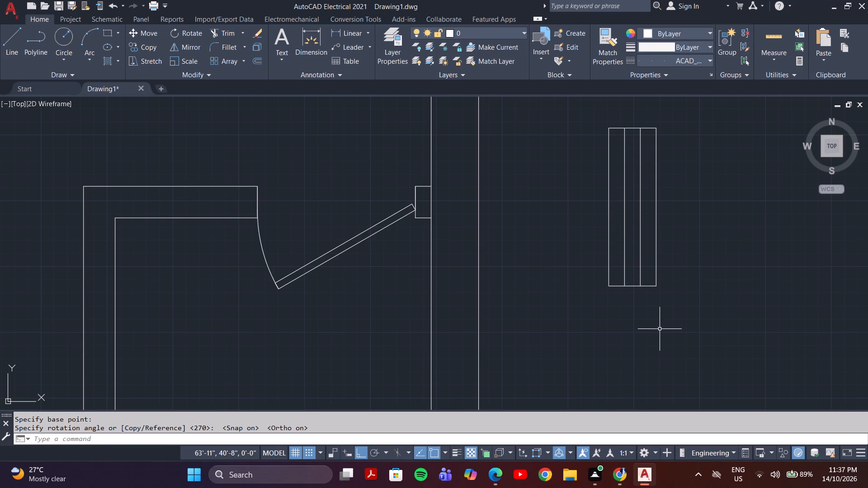
pyautogui.press('Escape')
# Move the vertical window into the right exterior wall of the upper small room, just above that room's lower inner corner.
pyautogui.click(686, 125)
pyautogui.click(590, 307)
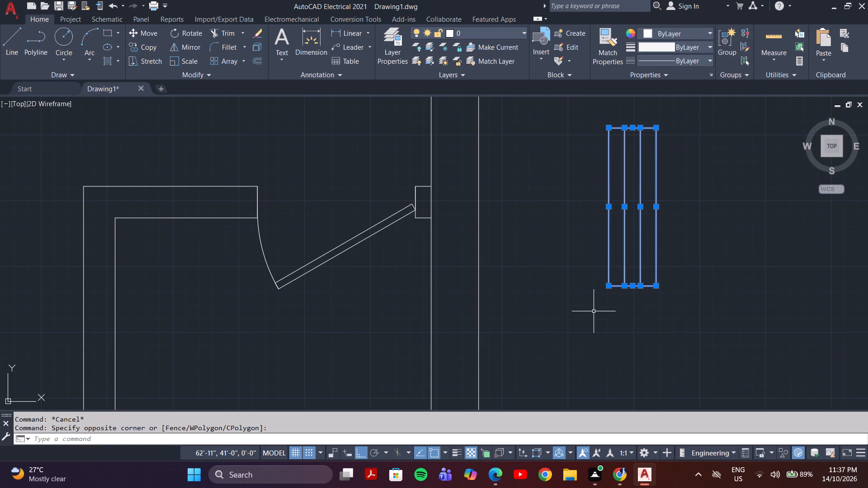
pyautogui.press('m')
pyautogui.press('Return')
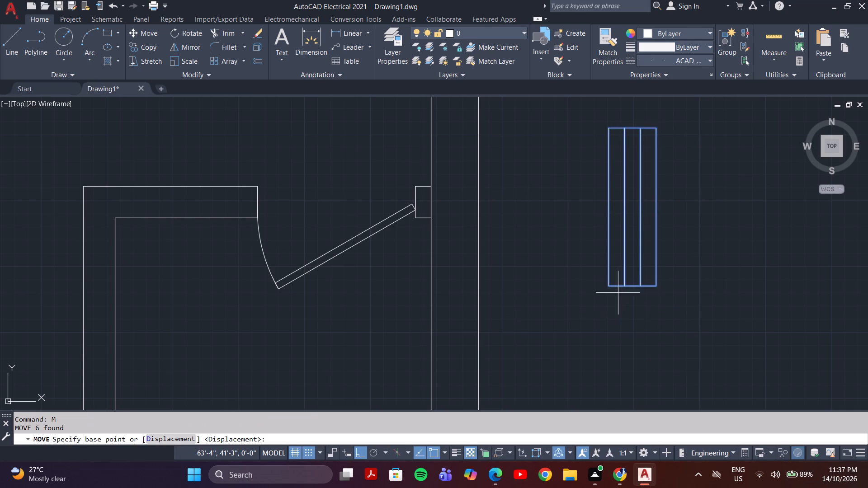
pyautogui.click(610, 286)
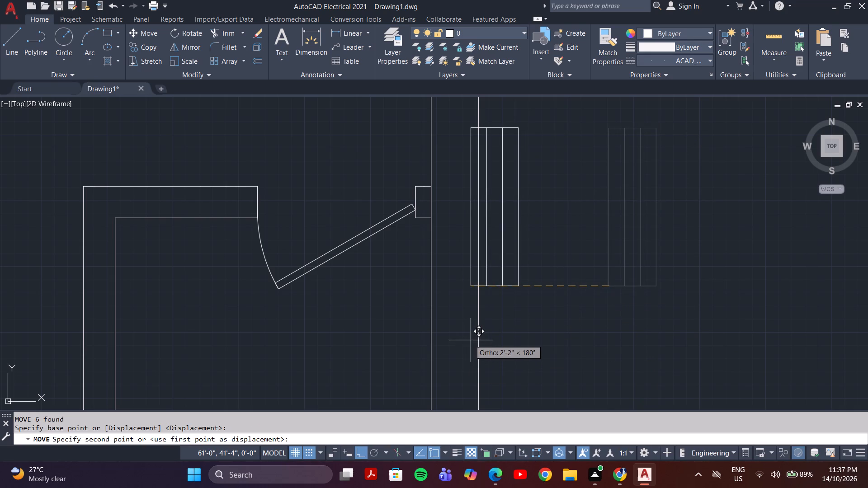
pyautogui.press('F8')
pyautogui.moveTo(451, 354); pyautogui.dragTo(533, 225, button='middle')
pyautogui.scroll(-2, 524, 267)
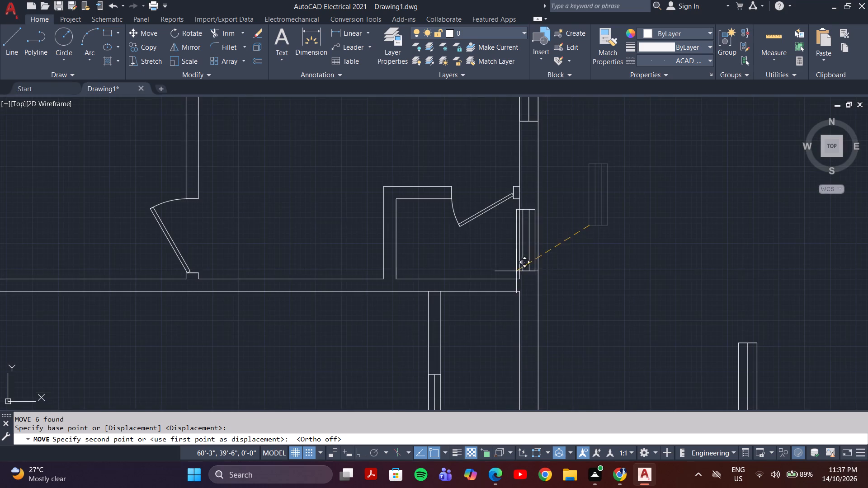
pyautogui.scroll(3, 516, 272)
pyautogui.click(521, 278)
pyautogui.scroll(-2, 520, 279)
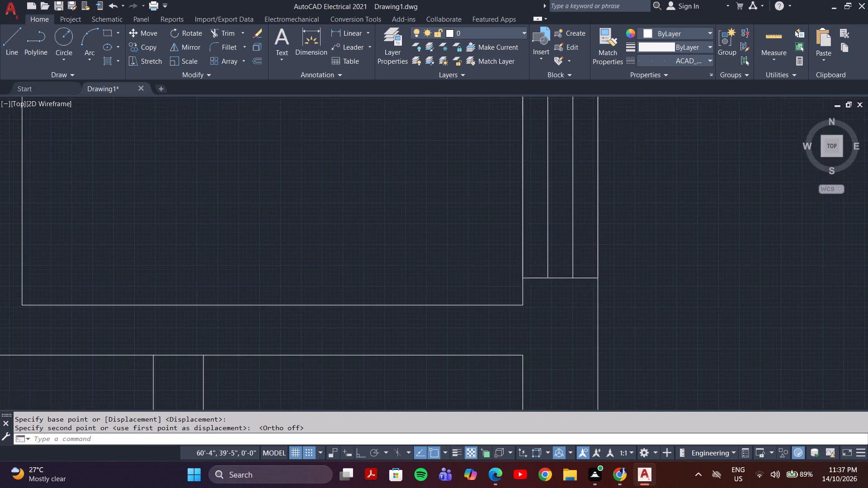
# Quick-measure the small room around the newly placed window, including its width, depth and wall segments.
pyautogui.scroll(-3, 520, 280)
pyautogui.scroll(4, 543, 258)
pyautogui.scroll(-2, 410, 299)
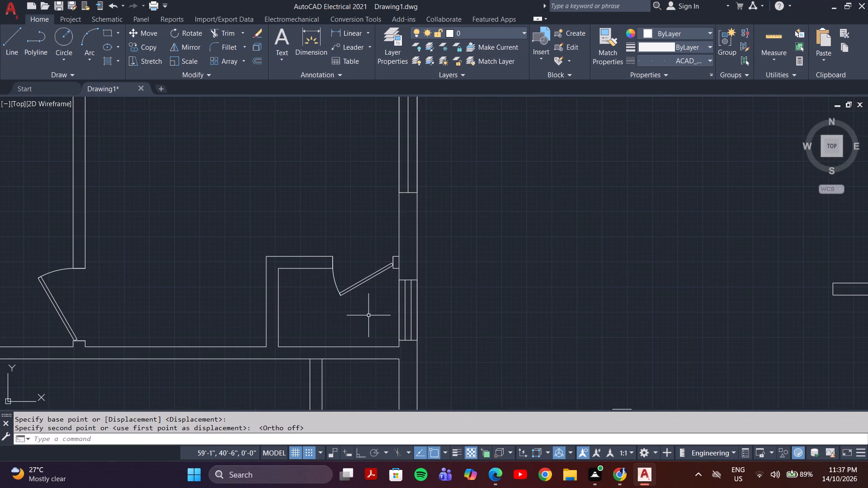
pyautogui.scroll(-2, 355, 307)
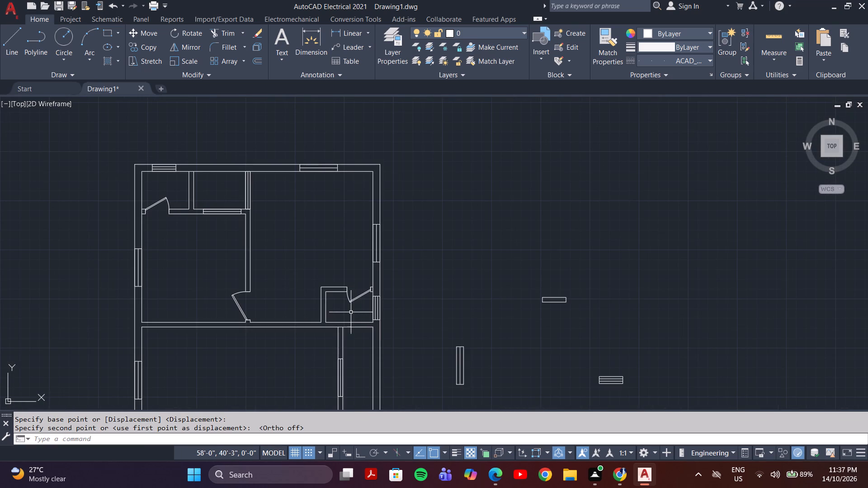
pyautogui.scroll(4, 347, 306)
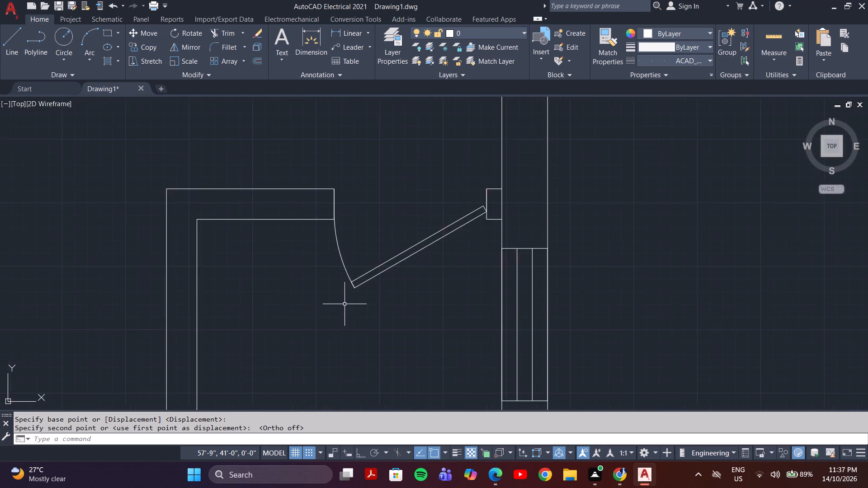
pyautogui.scroll(-2, 344, 304)
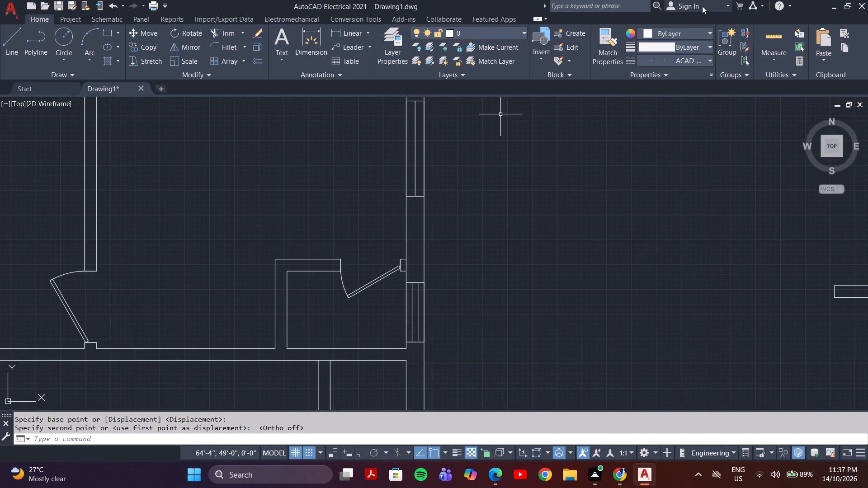
pyautogui.click(765, 35)
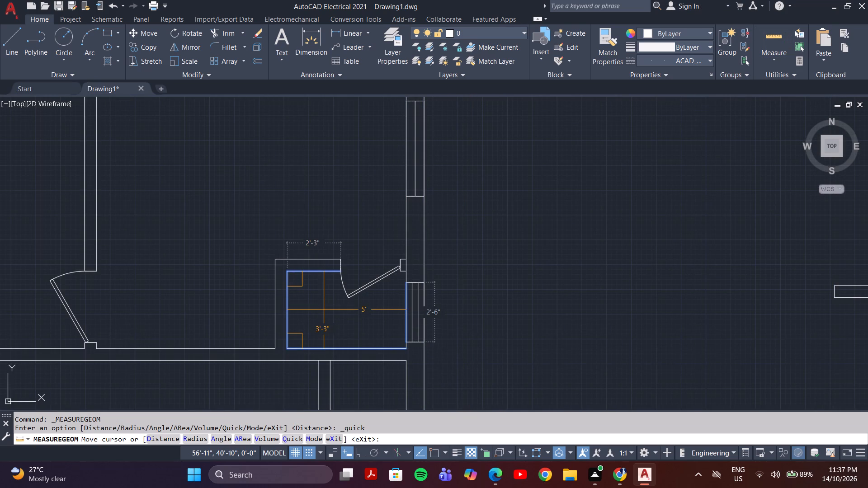
pyautogui.press('Escape')
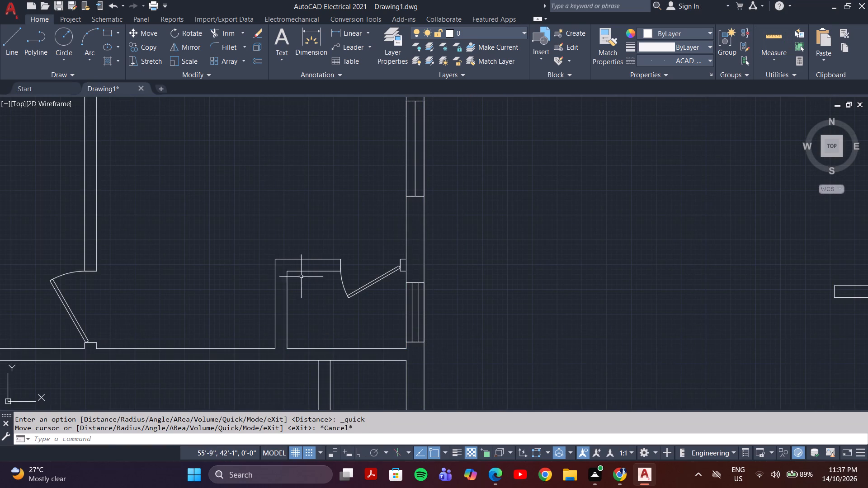
# Move the small room's door, its jamb and the two horizontal wall lines straight up along the right exterior wall.
pyautogui.click(305, 272)
pyautogui.click(311, 260)
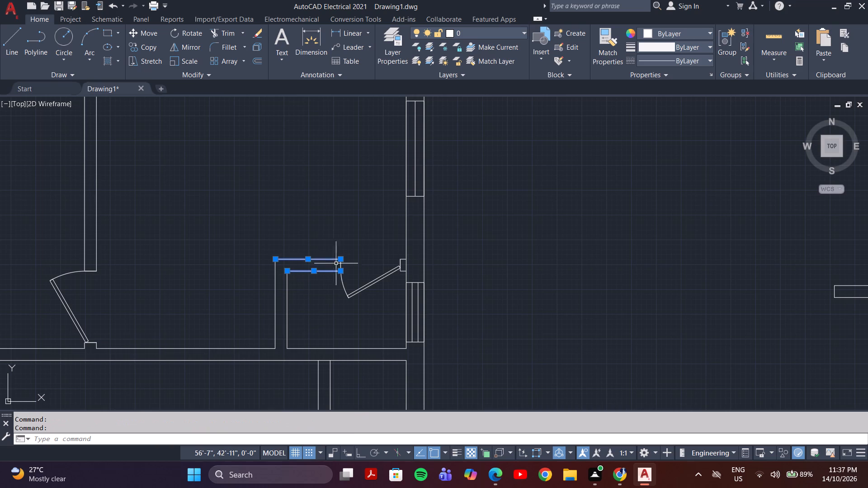
pyautogui.scroll(4, 371, 265)
pyautogui.click(553, 214)
pyautogui.click(432, 366)
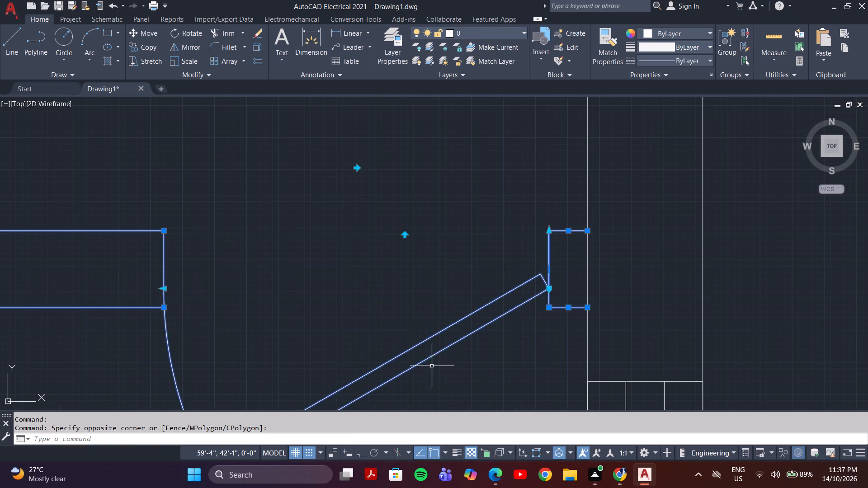
pyautogui.scroll(-2, 429, 340)
pyautogui.press('m')
pyautogui.press('Return')
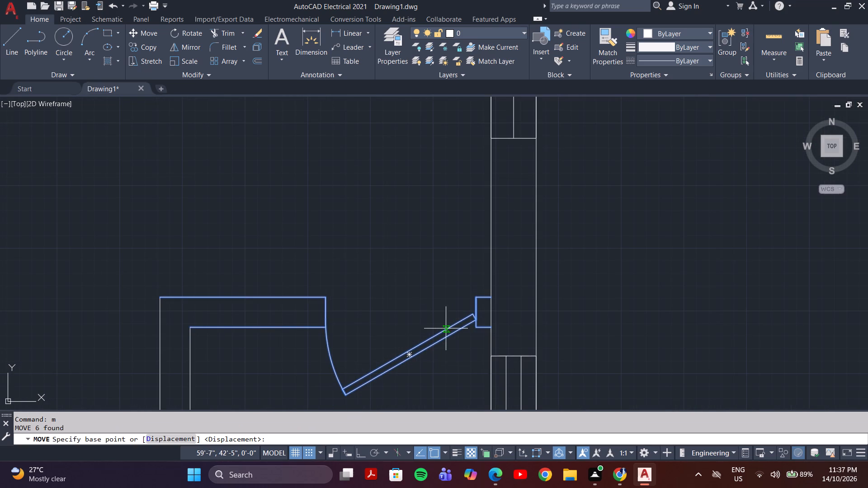
pyautogui.click(492, 327)
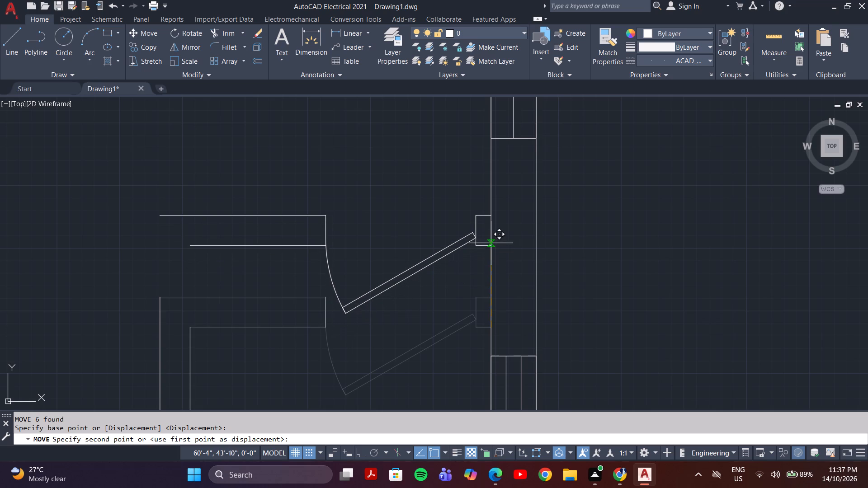
pyautogui.click(492, 237)
pyautogui.press('Escape')
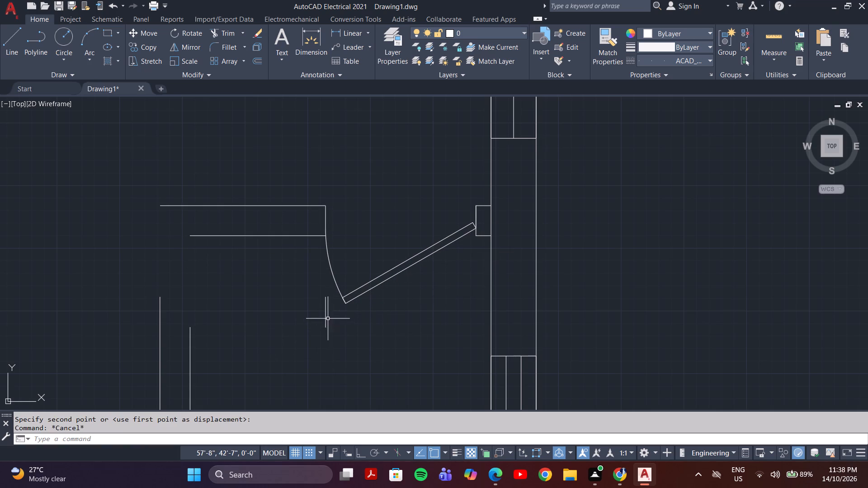
# Delete the short vertical line left behind at the door's former wall end.
pyautogui.click(326, 318)
pyautogui.press('Delete')
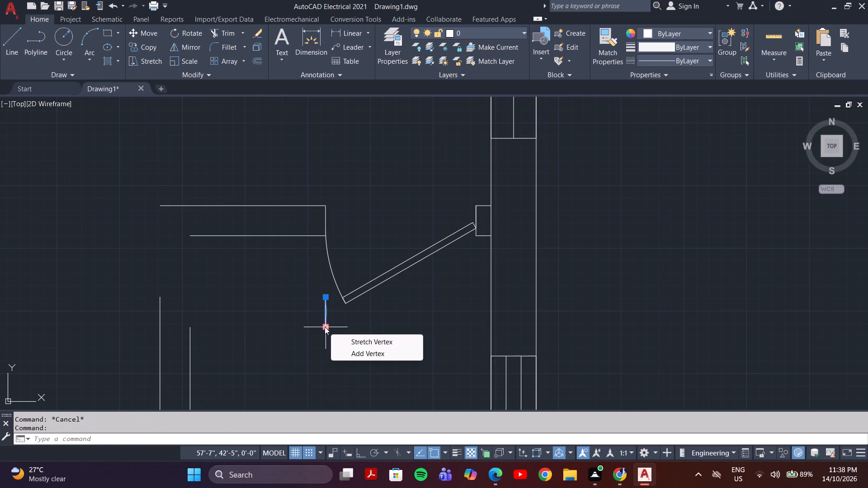
pyautogui.press('l')
pyautogui.press('Return')
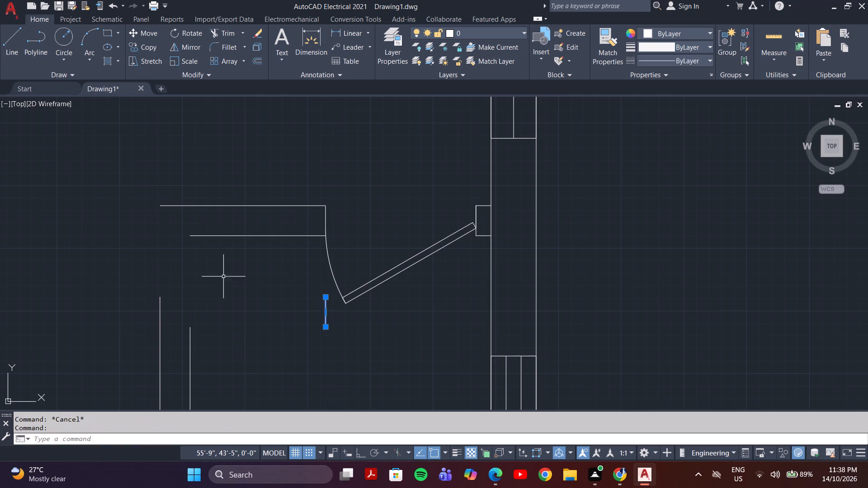
pyautogui.press('Delete')
# Set the current linetype to ByLayer and draw two vertical lines closing the gaps between the small room's left wall and its moved top wall.
pyautogui.press('l')
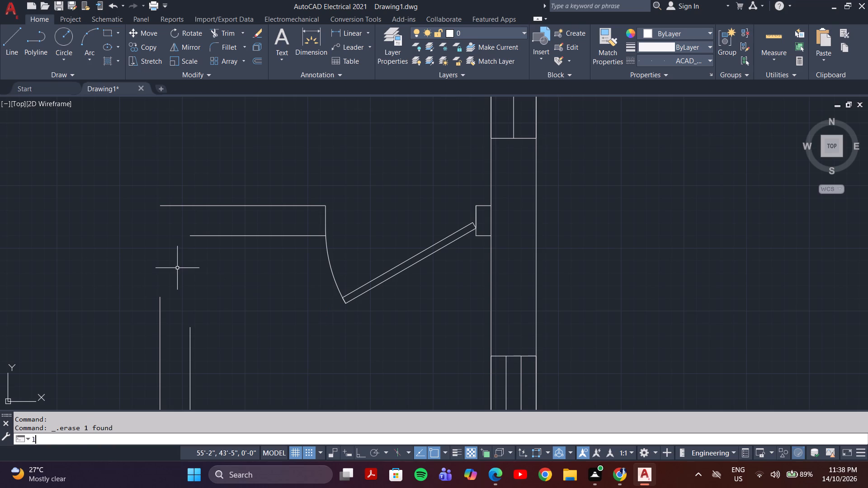
pyautogui.press('Return')
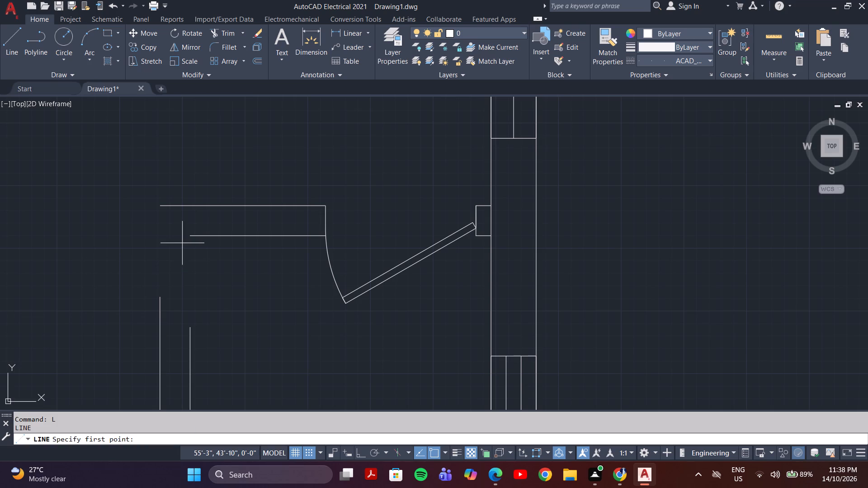
pyautogui.click(190, 235)
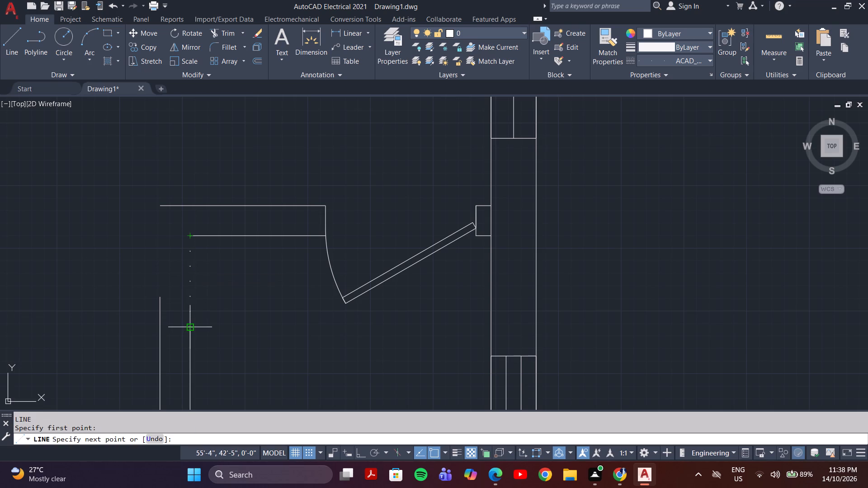
pyautogui.click(683, 55)
pyautogui.click(652, 79)
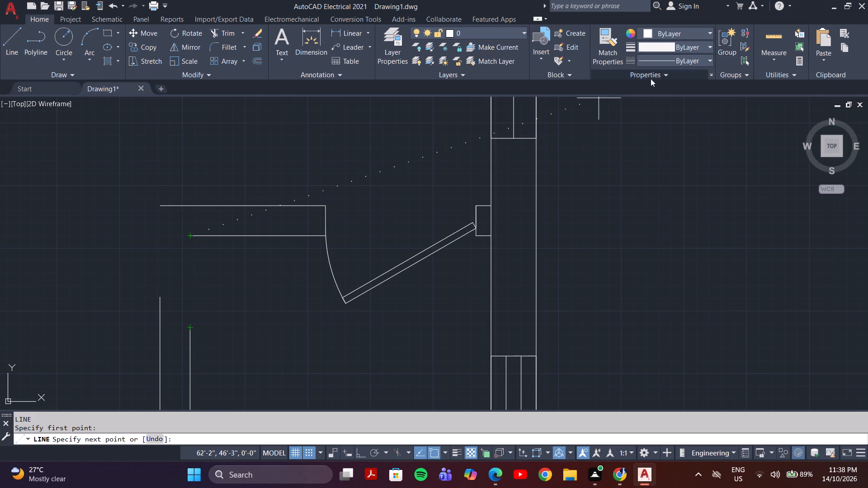
pyautogui.click(190, 328)
pyautogui.press('space')
pyautogui.press('space')
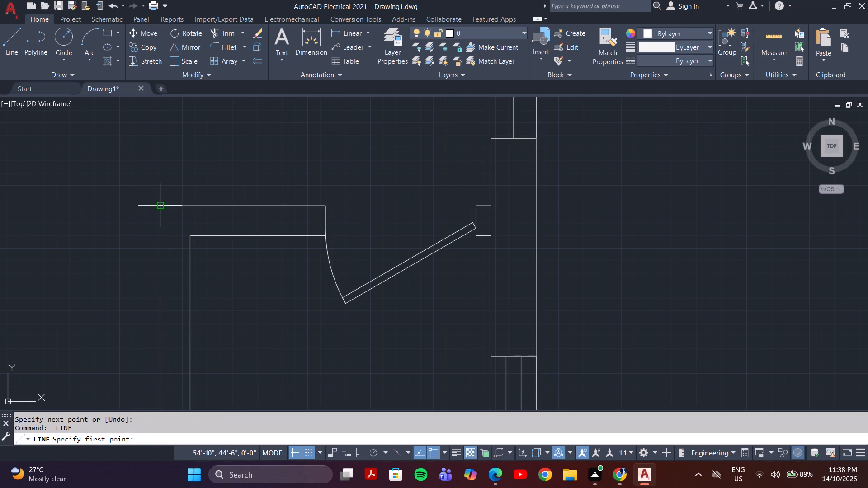
pyautogui.click(163, 202)
pyautogui.click(158, 299)
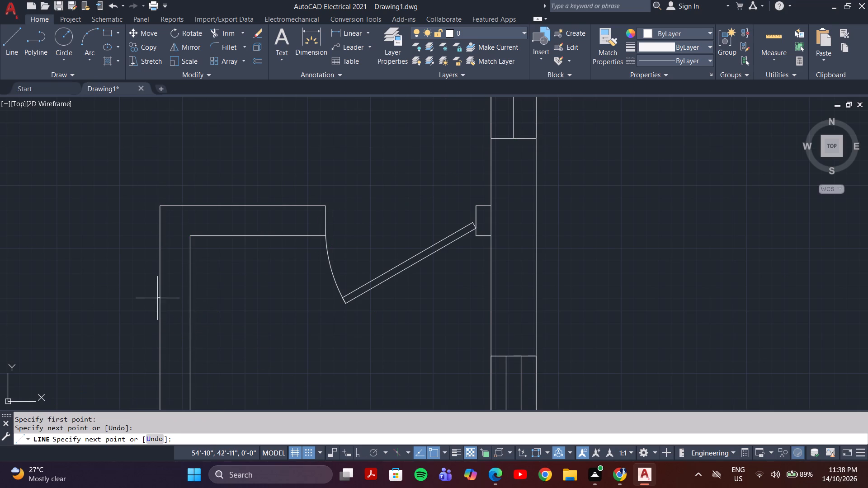
pyautogui.press('Escape')
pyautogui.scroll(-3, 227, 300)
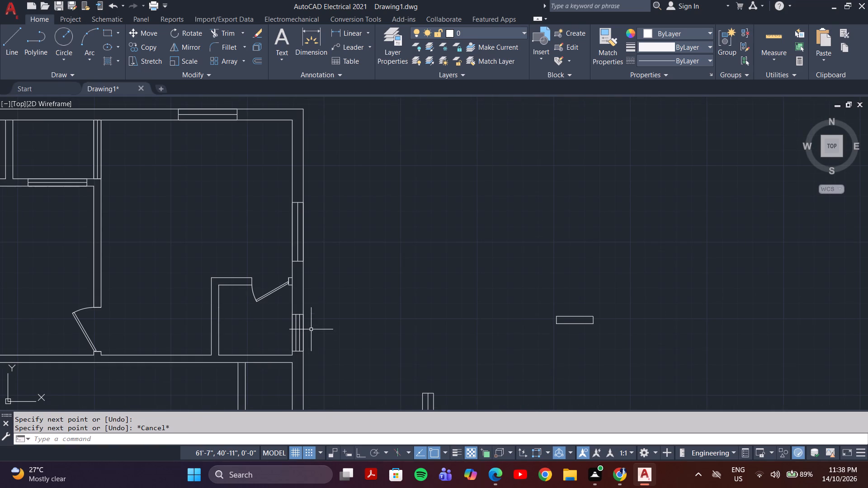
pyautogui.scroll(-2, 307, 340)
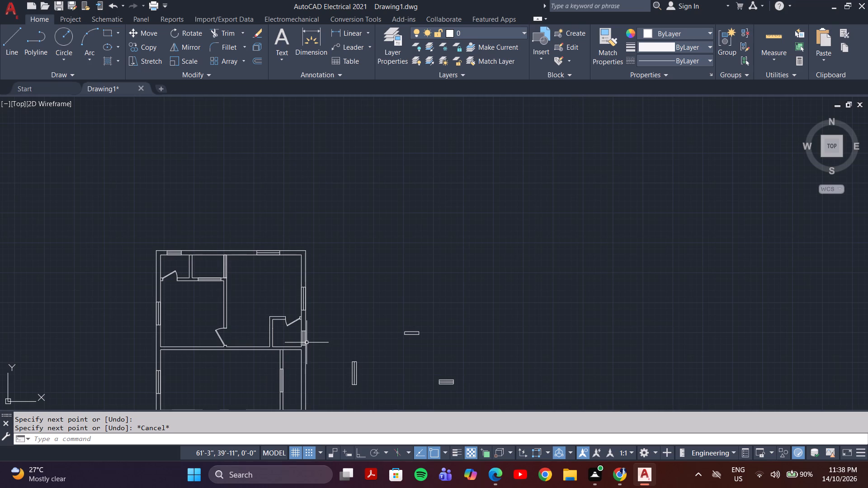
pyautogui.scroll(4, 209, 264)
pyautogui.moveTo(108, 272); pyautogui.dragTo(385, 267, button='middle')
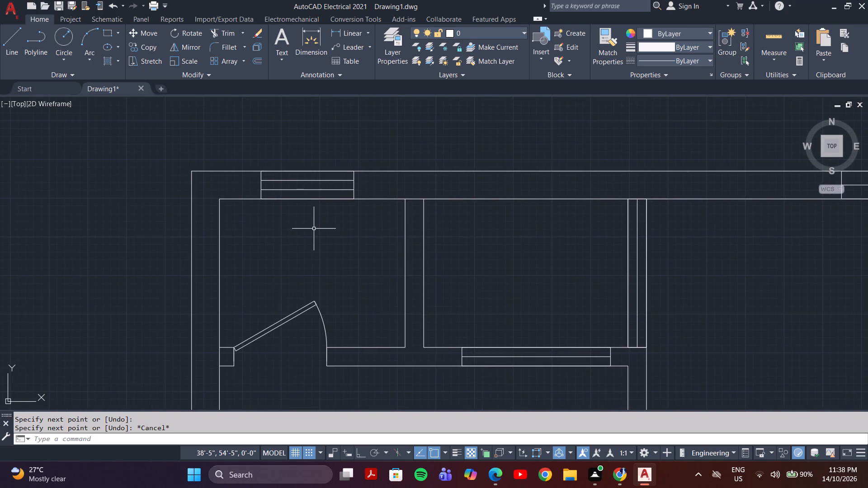
# Examine the whole floor plan and the doors, windows and walls of its lower rooms.
pyautogui.scroll(-3, 339, 235)
pyautogui.moveTo(561, 257); pyautogui.dragTo(469, 216, button='middle')
pyautogui.scroll(-2, 532, 251)
pyautogui.moveTo(535, 278); pyautogui.dragTo(542, 253, button='middle')
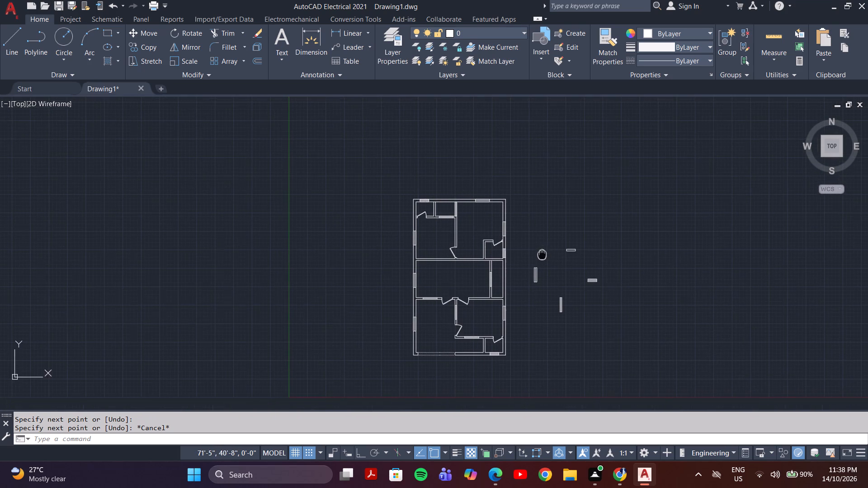
pyautogui.moveTo(542, 253); pyautogui.dragTo(542, 253, button='middle')
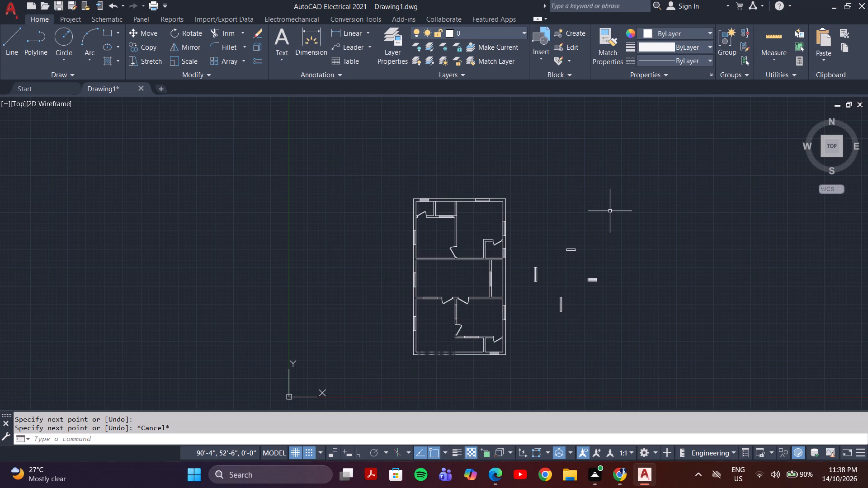
pyautogui.moveTo(512, 251); pyautogui.dragTo(474, 227, button='middle')
pyautogui.scroll(2, 434, 280)
pyautogui.moveTo(447, 311); pyautogui.dragTo(429, 242, button='middle')
pyautogui.scroll(4, 478, 301)
pyautogui.scroll(-3, 478, 301)
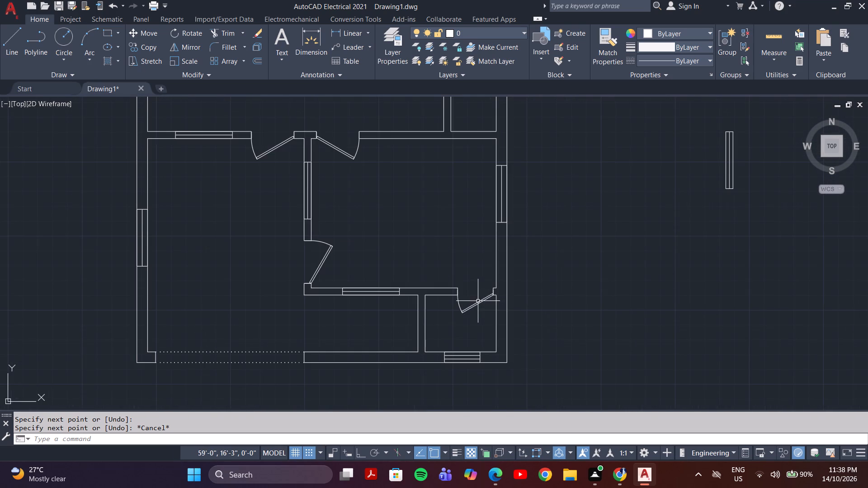
pyautogui.scroll(2, 461, 321)
pyautogui.scroll(-2, 439, 303)
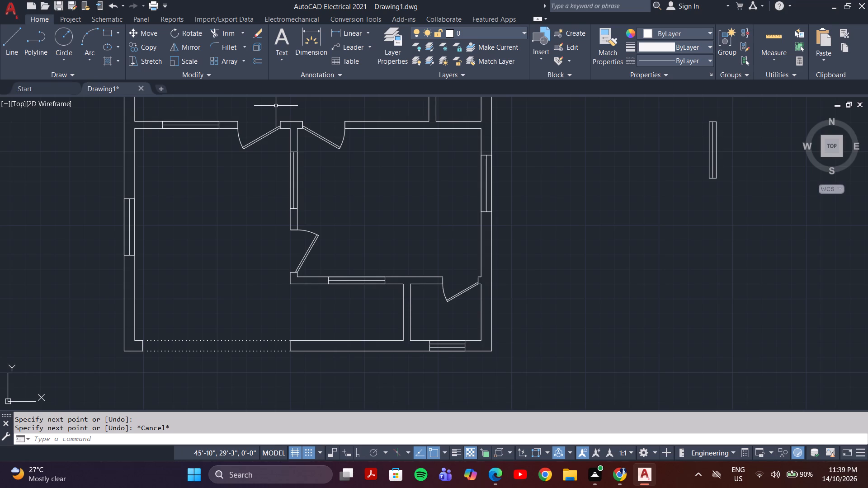
# Open DesignCenter and display the blocks of House Designer.dwg.
pyautogui.press('Escape')
pyautogui.hotkey('ctrl', '2')
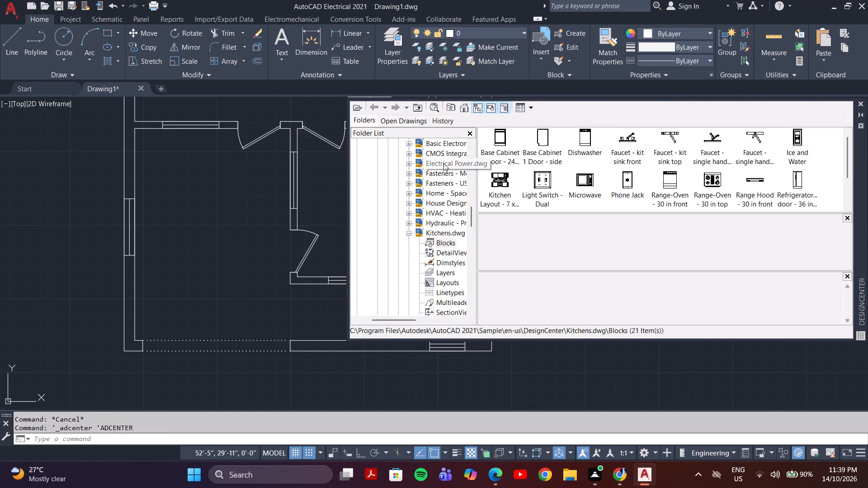
pyautogui.scroll(3, 414, 214)
pyautogui.scroll(-3, 414, 233)
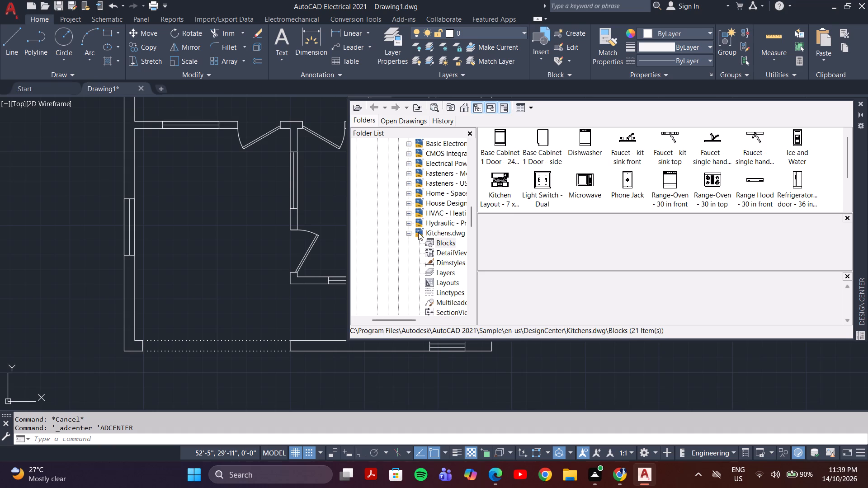
pyautogui.click(408, 203)
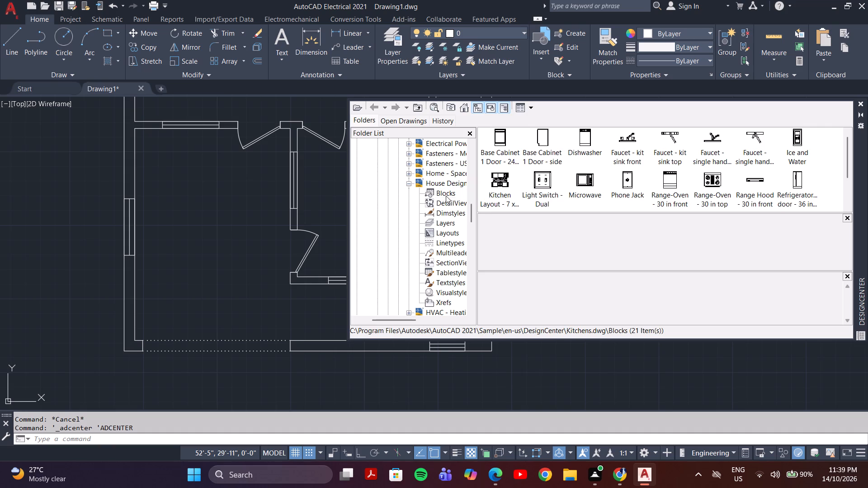
pyautogui.click(445, 194)
pyautogui.scroll(1, 444, 192)
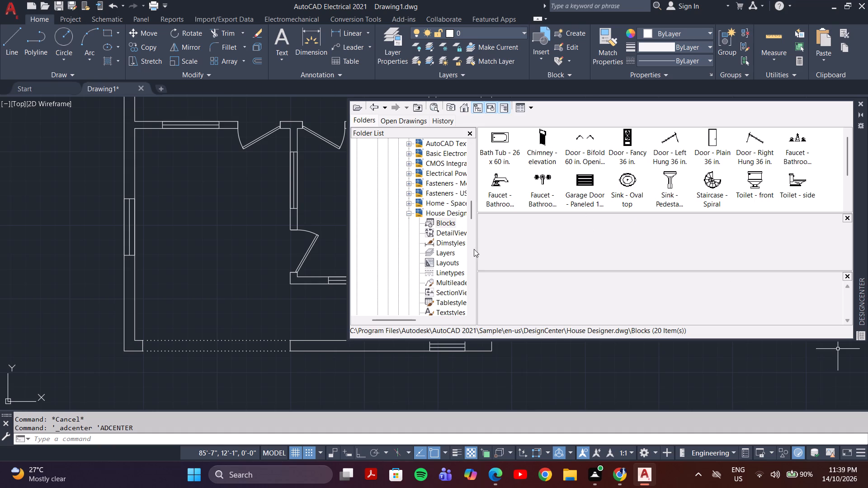
# Insert the Bed - Queen, Lamp - Table and Dining Set - 36 x 72 in. blocks from Home - Space Planner.dwg in the empty area below and right of the plan.
pyautogui.scroll(-2, 438, 255)
pyautogui.scroll(3, 424, 279)
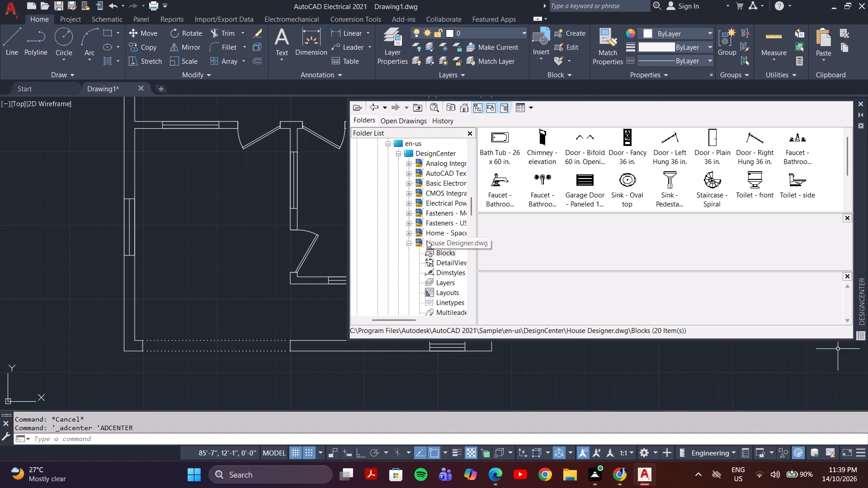
pyautogui.click(410, 231)
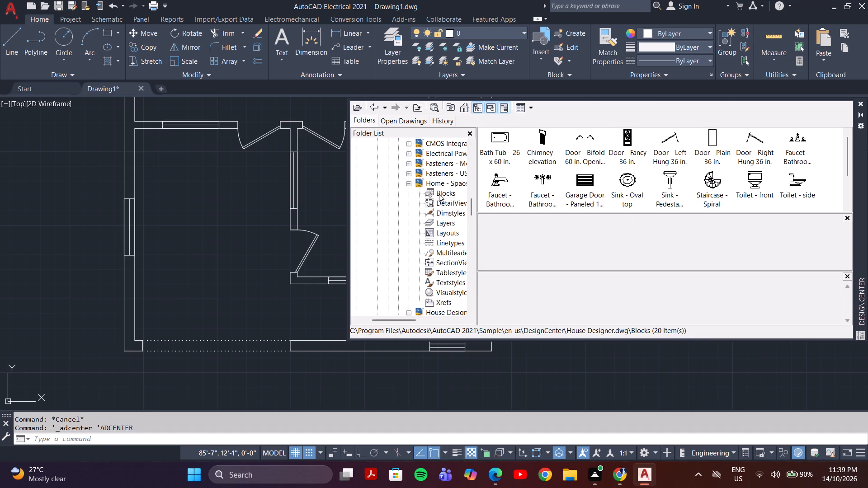
pyautogui.click(440, 192)
pyautogui.moveTo(504, 142); pyautogui.dragTo(585, 353)
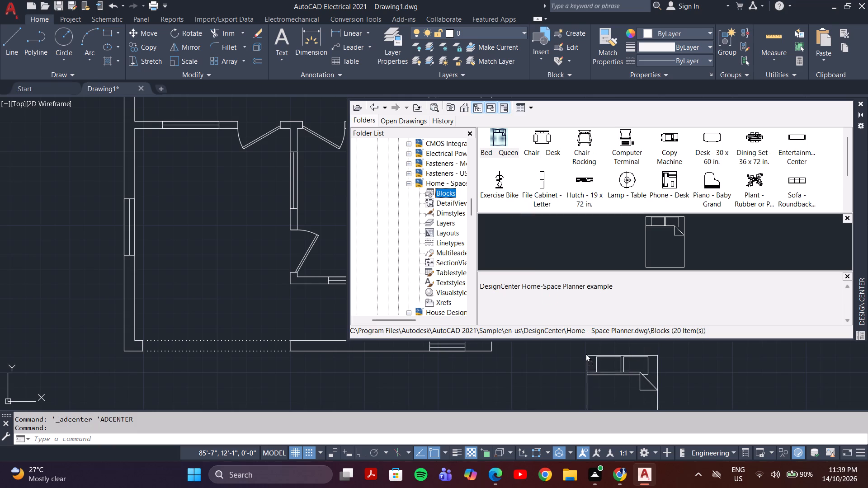
pyautogui.moveTo(585, 353); pyautogui.dragTo(585, 352)
pyautogui.moveTo(632, 175); pyautogui.dragTo(697, 365)
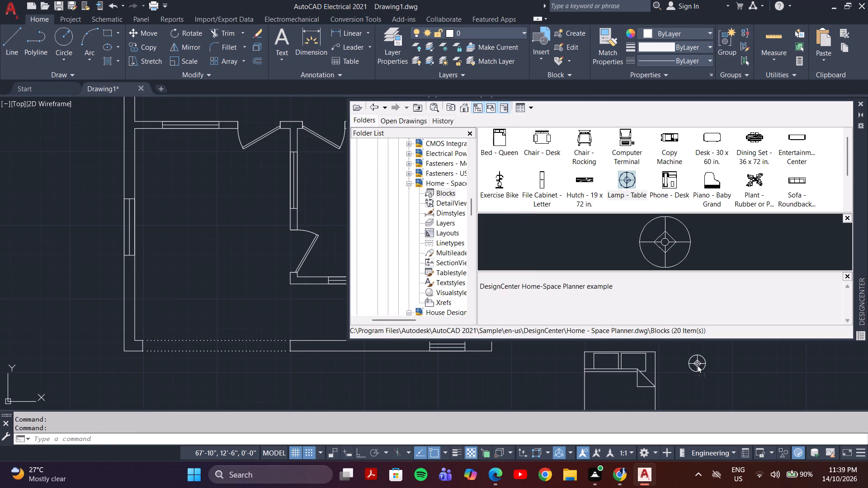
pyautogui.moveTo(697, 365); pyautogui.dragTo(692, 369)
pyautogui.moveTo(754, 138); pyautogui.dragTo(736, 311)
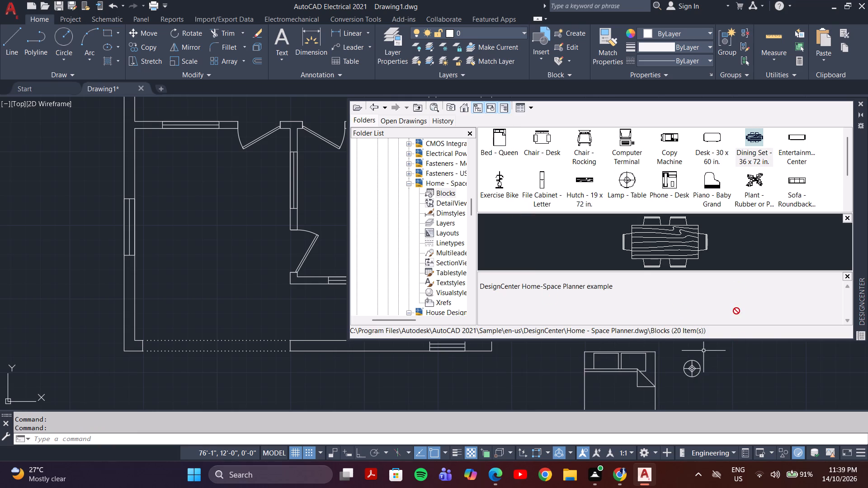
pyautogui.moveTo(736, 311); pyautogui.dragTo(773, 372)
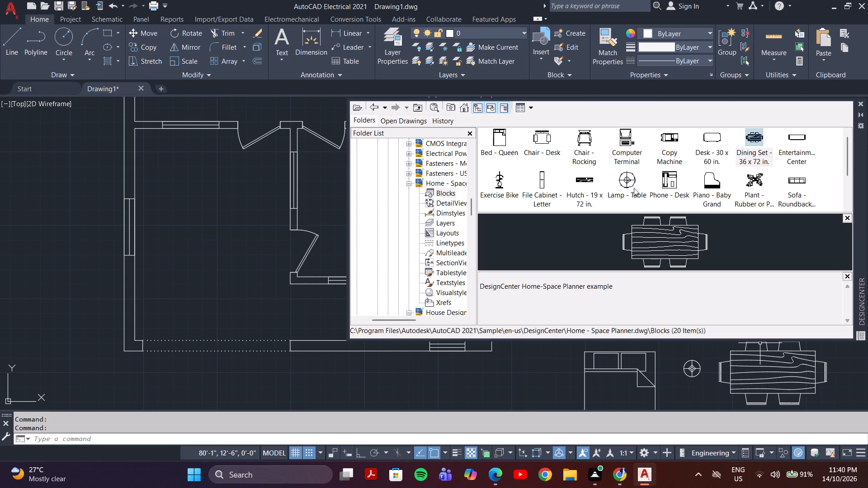
# Insert the Sink - Oval top block from House Designer.dwg just left of the bed, outside the plan.
pyautogui.scroll(-2, 452, 229)
pyautogui.click(435, 258)
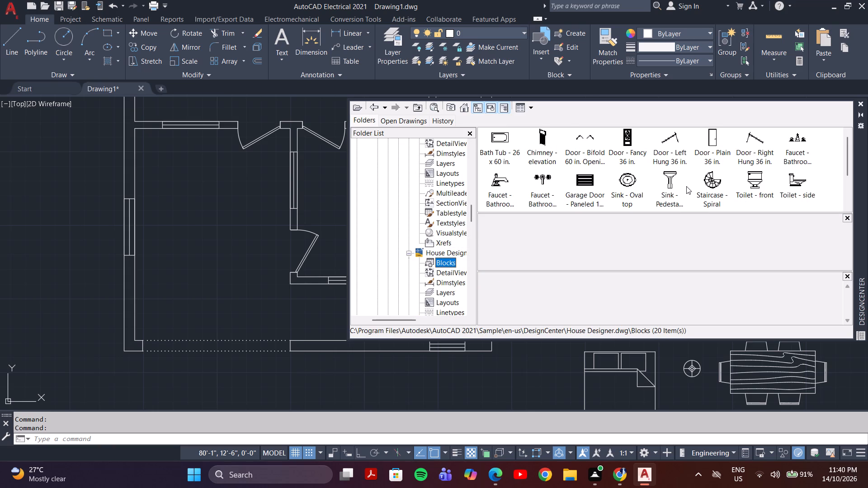
pyautogui.moveTo(628, 183); pyautogui.dragTo(540, 367)
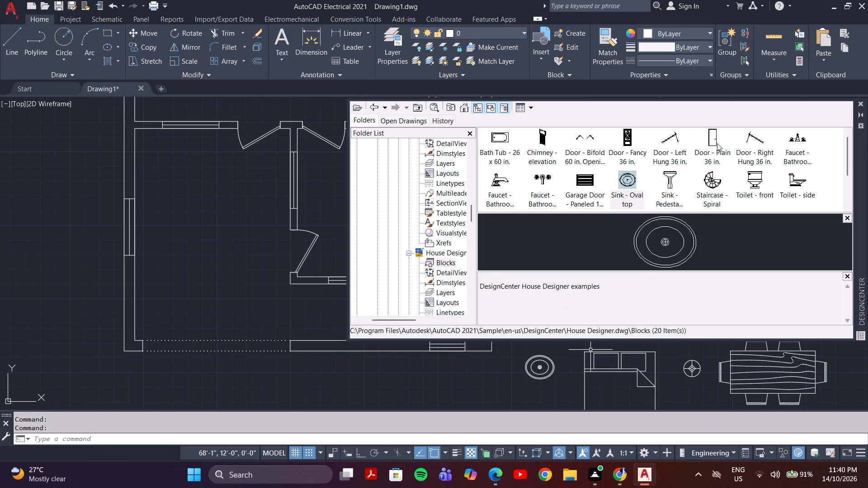
# Insert the Sink-double - 36 in top block from Kitchens.dwg below the plan, left of the oval sink.
pyautogui.scroll(-5, 447, 275)
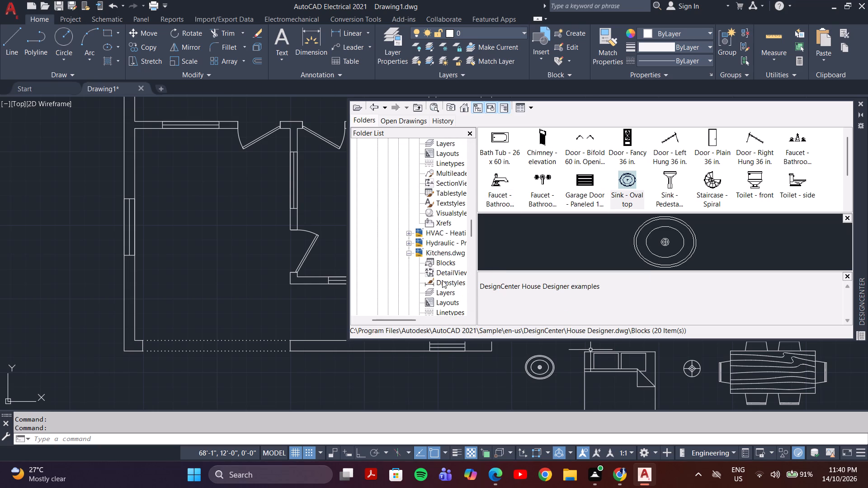
pyautogui.click(443, 258)
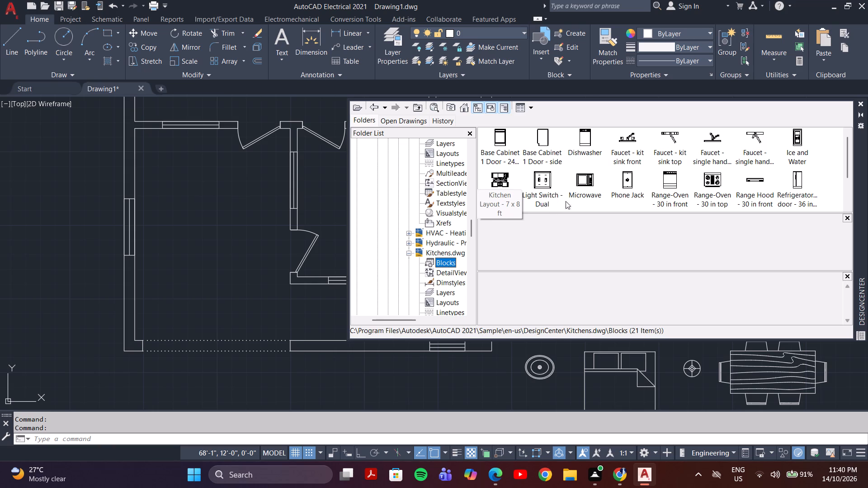
pyautogui.click(708, 183)
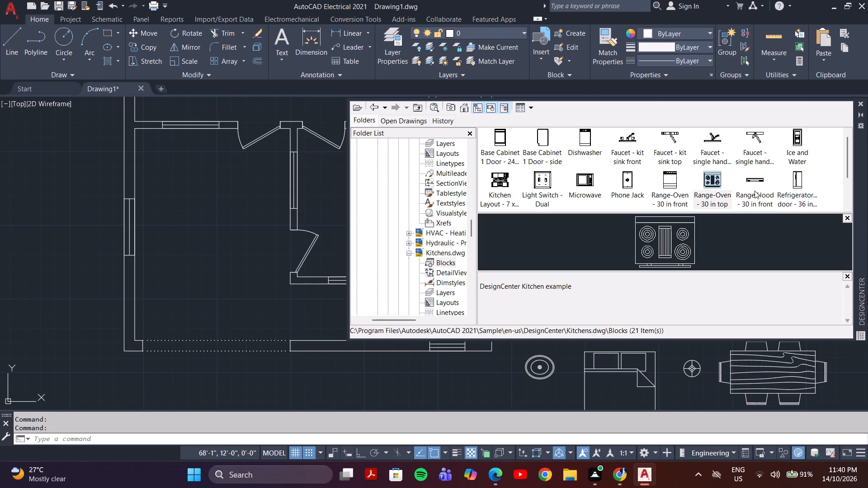
pyautogui.scroll(-1, 726, 211)
pyautogui.scroll(2, 671, 190)
pyautogui.scroll(-3, 671, 190)
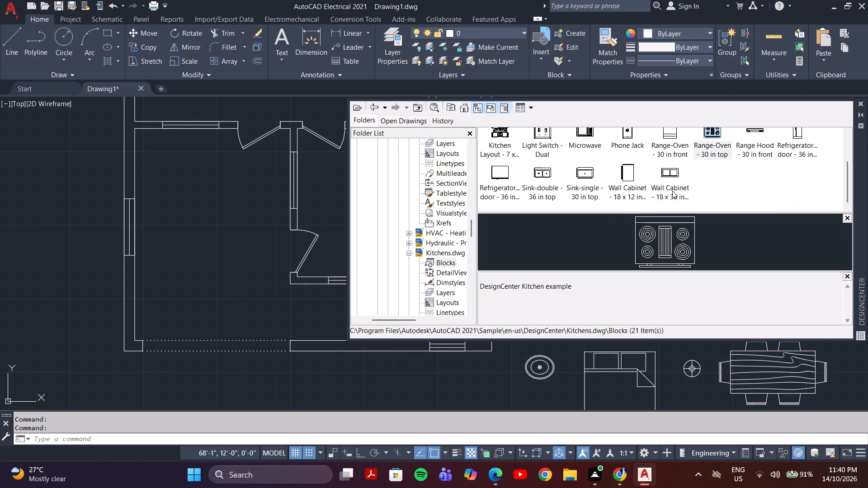
pyautogui.scroll(-2, 672, 191)
pyautogui.moveTo(542, 181); pyautogui.dragTo(508, 374)
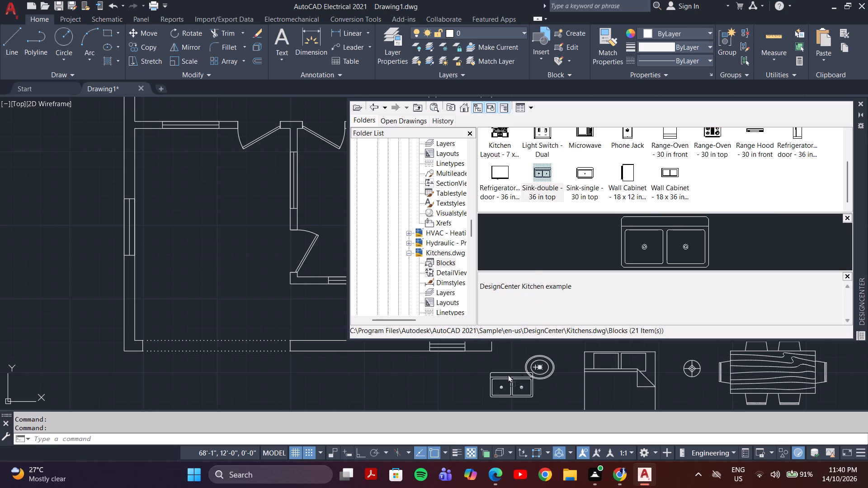
pyautogui.moveTo(508, 374); pyautogui.dragTo(473, 371)
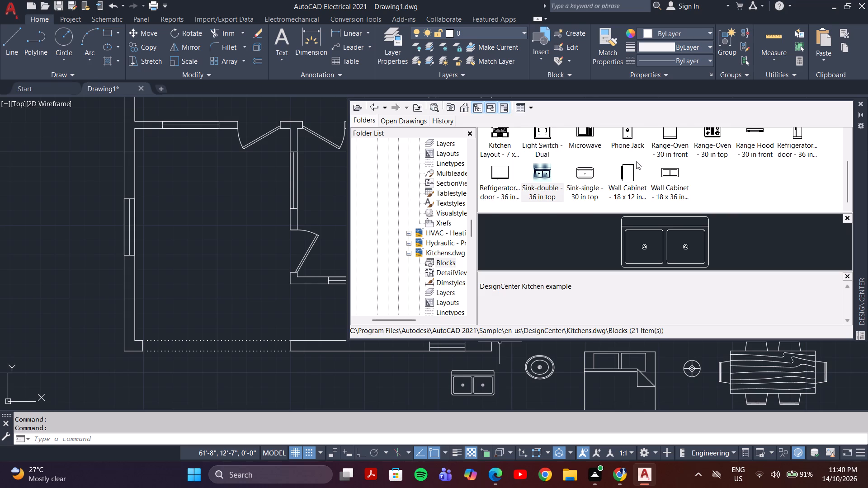
# Insert the Wall Cabinet - 18 x 36 in block from Kitchens.dwg below the plan, left of the double sink.
pyautogui.scroll(1, 657, 163)
pyautogui.scroll(-1, 658, 170)
pyautogui.moveTo(669, 177); pyautogui.dragTo(487, 352)
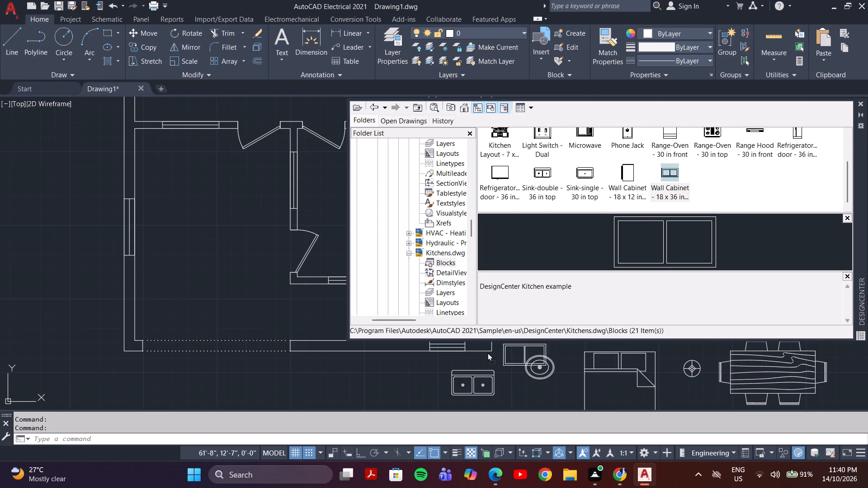
pyautogui.moveTo(487, 352); pyautogui.dragTo(377, 373)
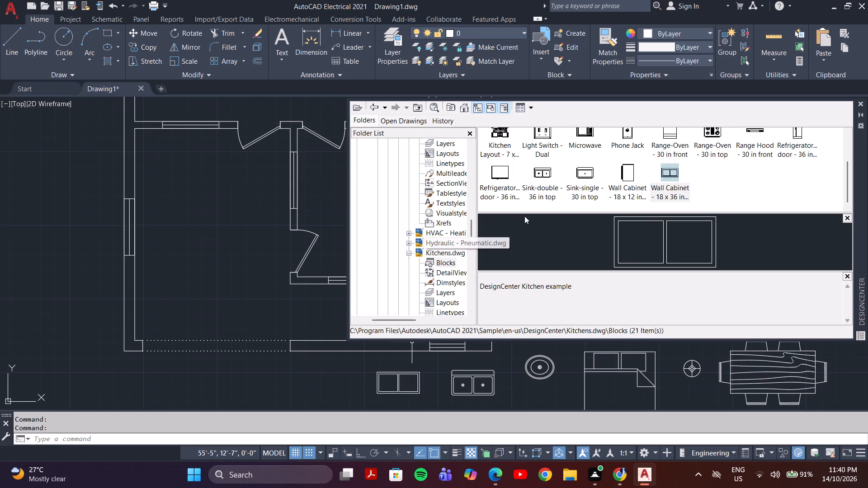
# Insert the Toilet - top block from House Designer.dwg below the plan, left of the wall cabinet.
pyautogui.scroll(4, 551, 185)
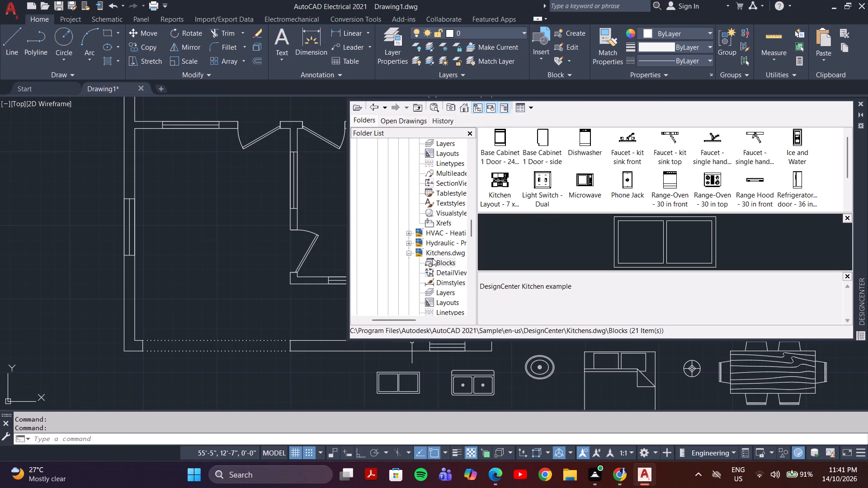
pyautogui.scroll(3, 432, 249)
pyautogui.click(436, 200)
pyautogui.scroll(2, 672, 186)
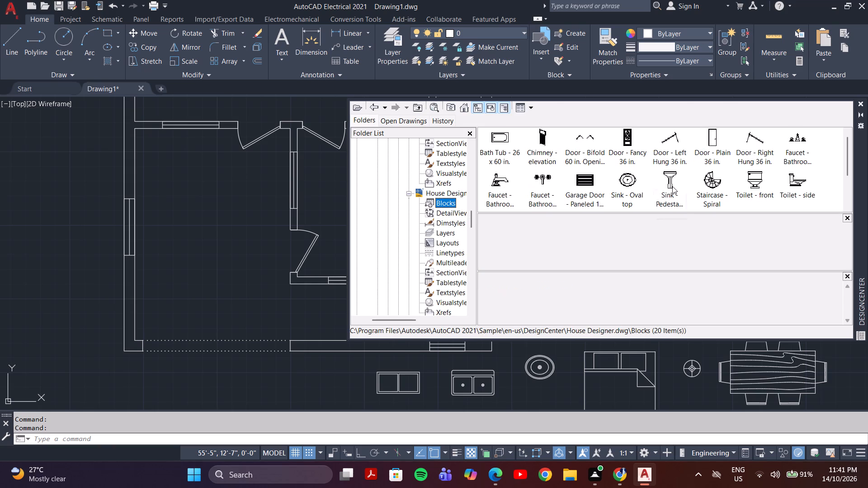
pyautogui.scroll(-5, 673, 186)
pyautogui.moveTo(501, 167); pyautogui.dragTo(355, 365)
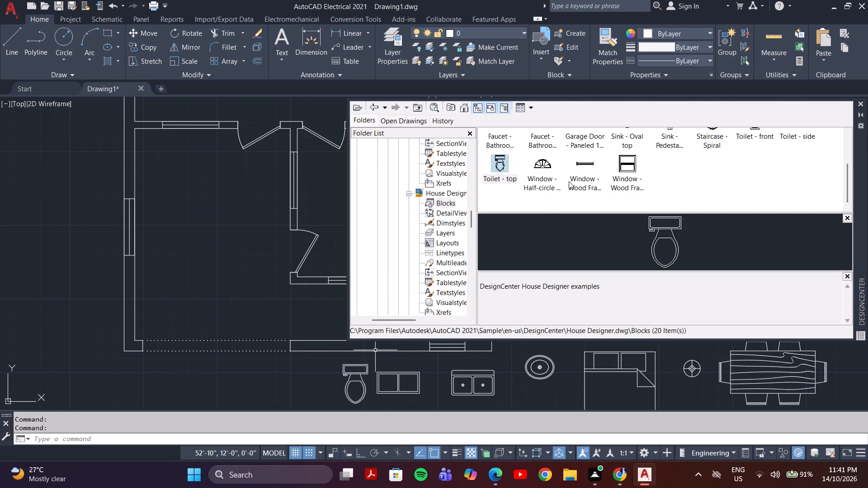
# Look through the House Designer.dwg blocks for further fixtures, and close DesignCenter.
pyautogui.scroll(4, 570, 177)
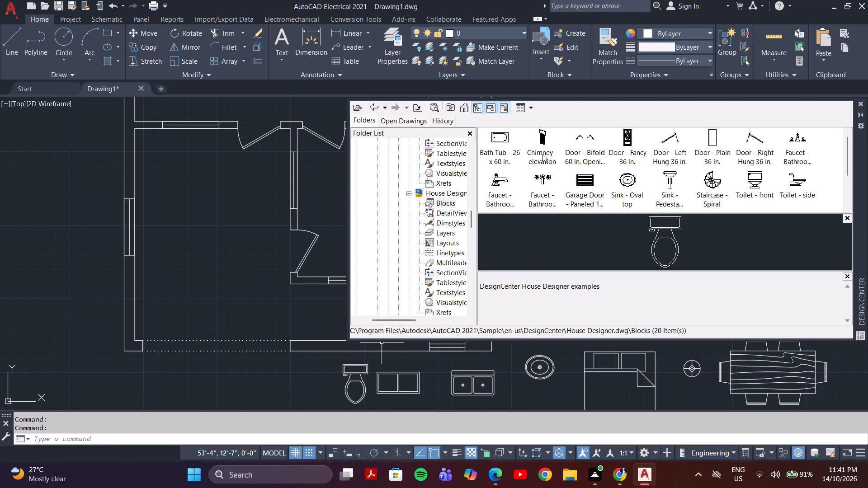
pyautogui.scroll(-1, 689, 182)
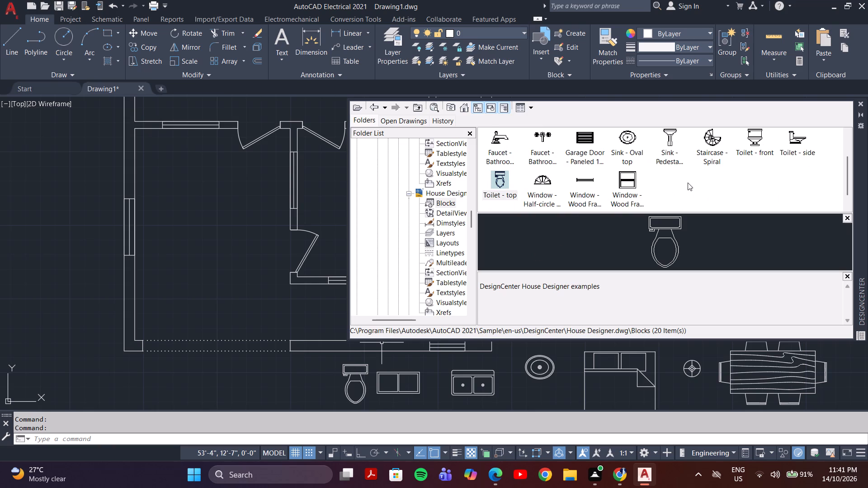
pyautogui.scroll(-1, 682, 181)
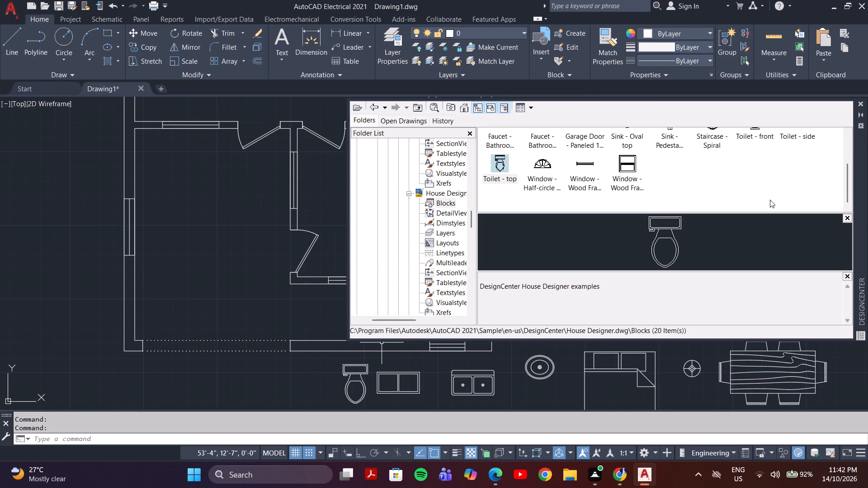
pyautogui.scroll(-2, 767, 206)
pyautogui.click(863, 103)
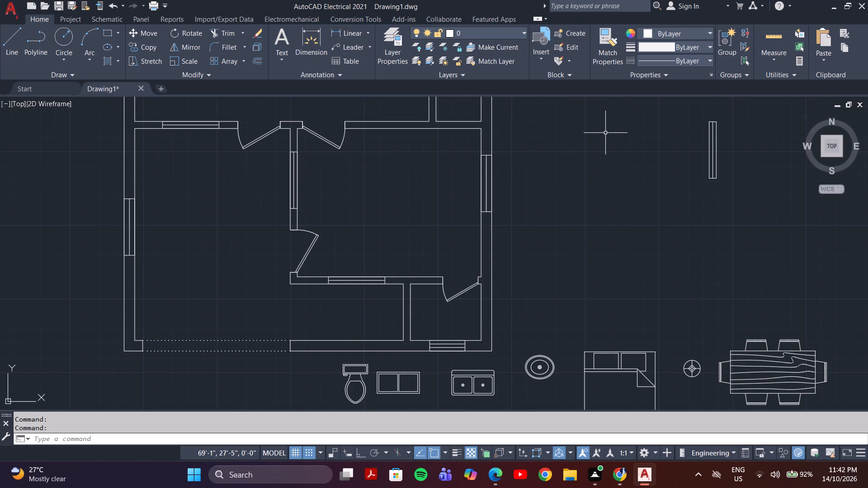
pyautogui.hotkey('ctrl', '2')
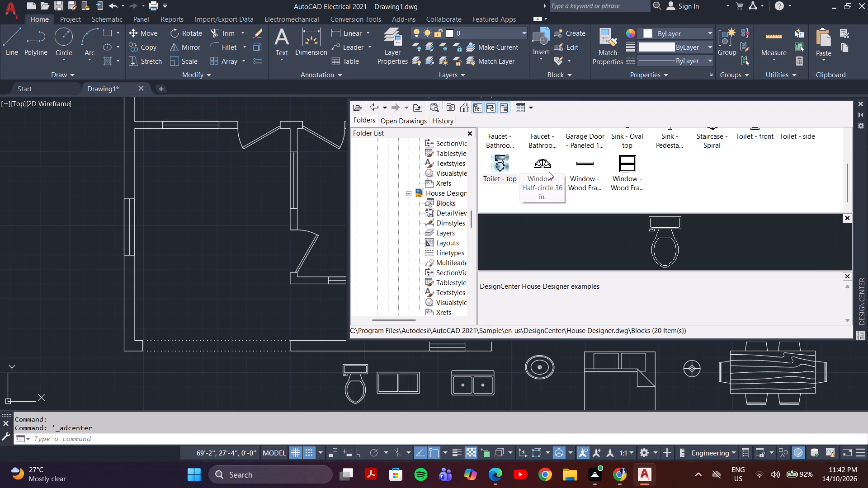
pyautogui.scroll(-1, 477, 211)
pyautogui.click(863, 105)
# Insert the Vehicles - Imperial block from the Architectural tool palette to the right of the floor plan.
pyautogui.press('t')
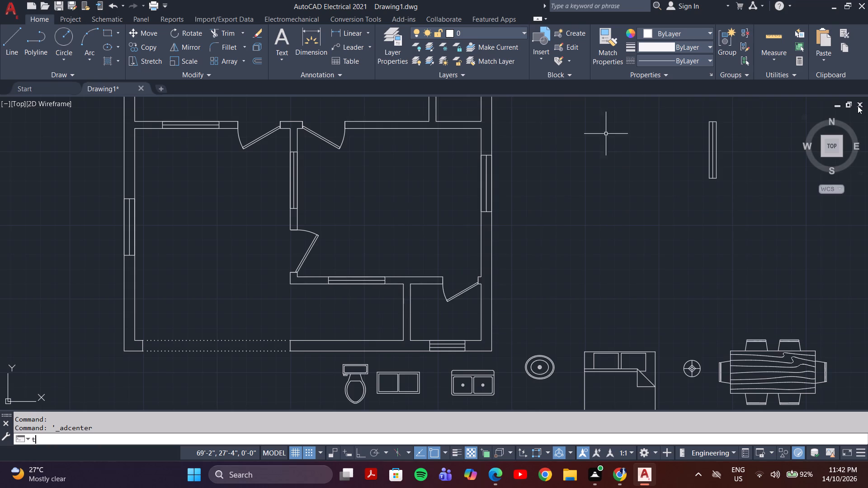
pyautogui.press('p')
pyautogui.press('Return')
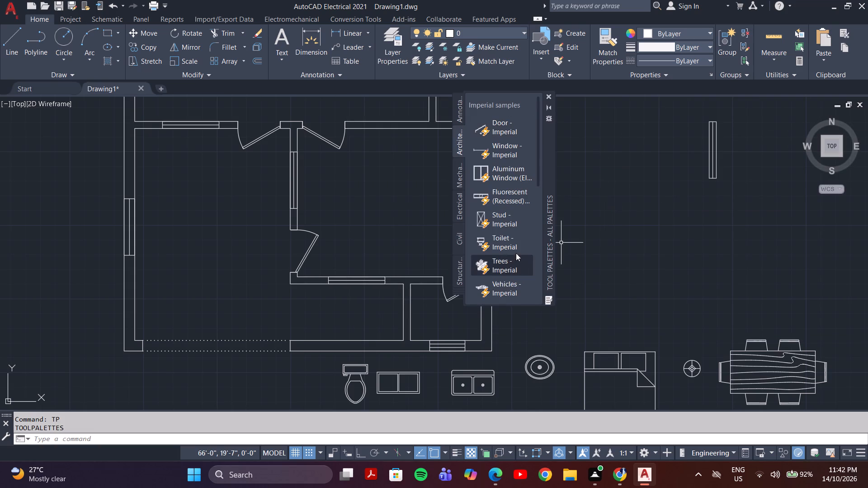
pyautogui.scroll(-2, 508, 214)
pyautogui.moveTo(505, 144); pyautogui.dragTo(552, 169)
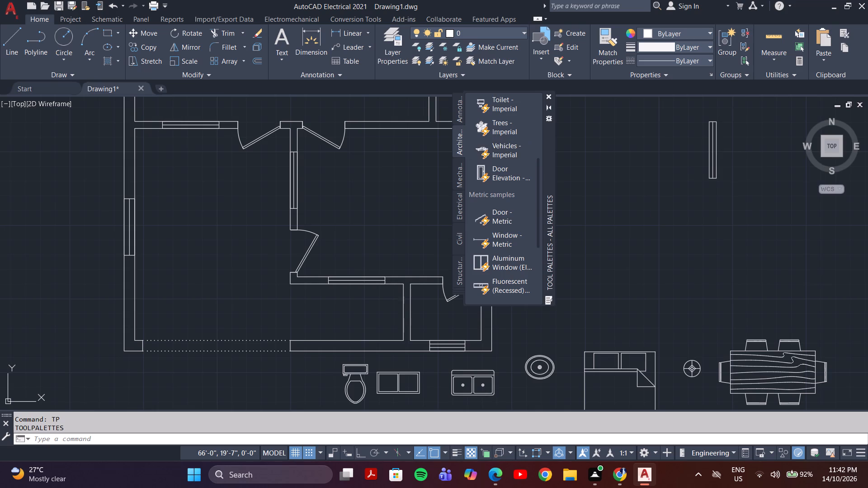
pyautogui.moveTo(552, 169); pyautogui.dragTo(634, 261)
pyautogui.press('Escape')
# Close the tool palettes and switch the inserted vehicle block to the Sedan (Top) view.
pyautogui.click(669, 230)
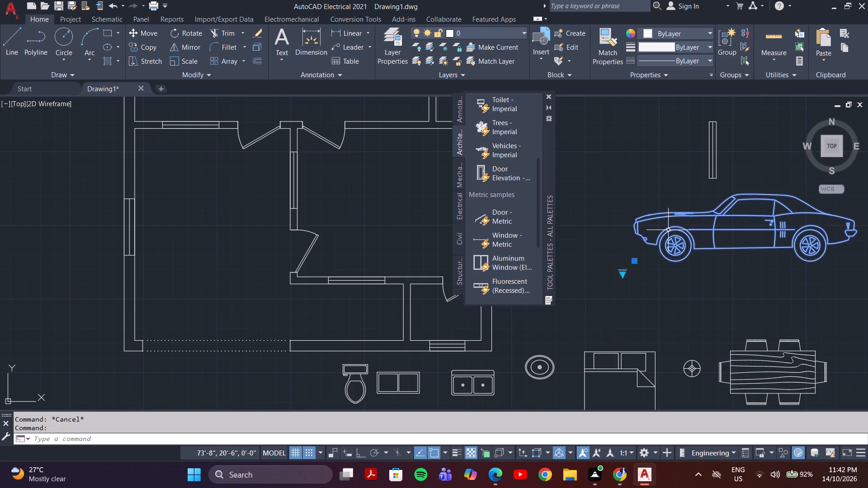
pyautogui.click(547, 98)
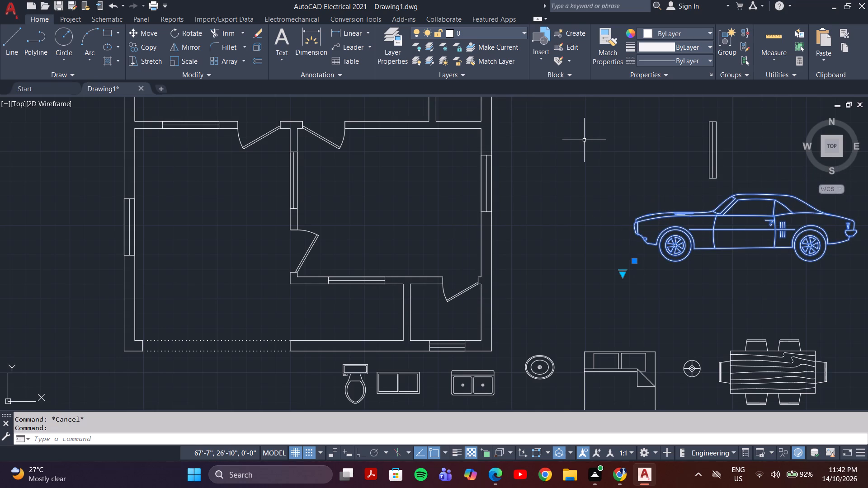
pyautogui.click(625, 274)
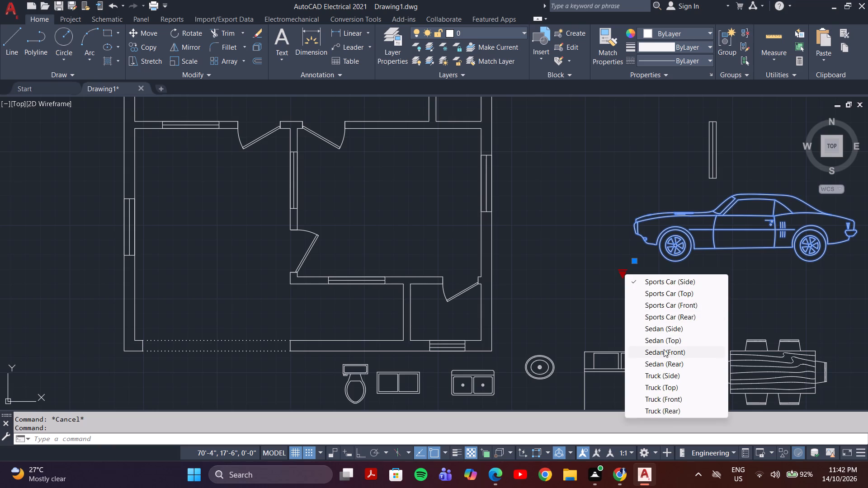
pyautogui.click(666, 340)
pyautogui.press('Escape')
# Move the sedan from outside the plan onto the garage area at its lower left.
pyautogui.moveTo(687, 213); pyautogui.dragTo(672, 216)
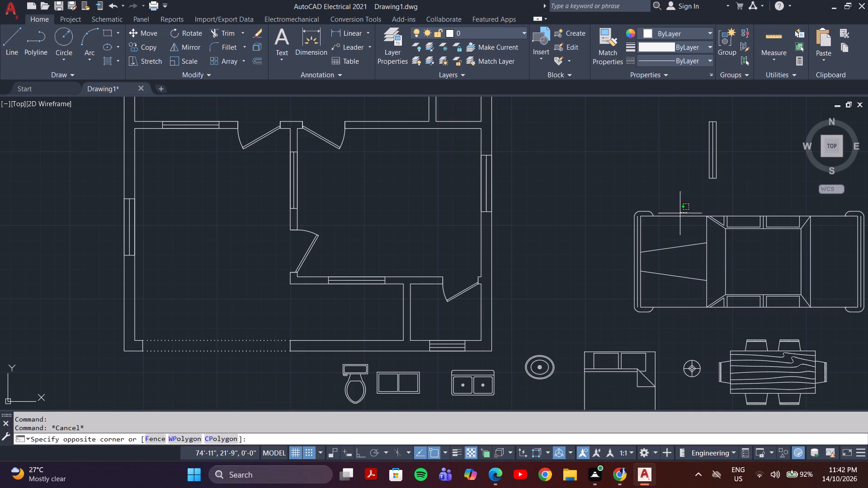
pyautogui.click(641, 246)
pyautogui.press('m')
pyautogui.press('Return')
pyautogui.click(719, 221)
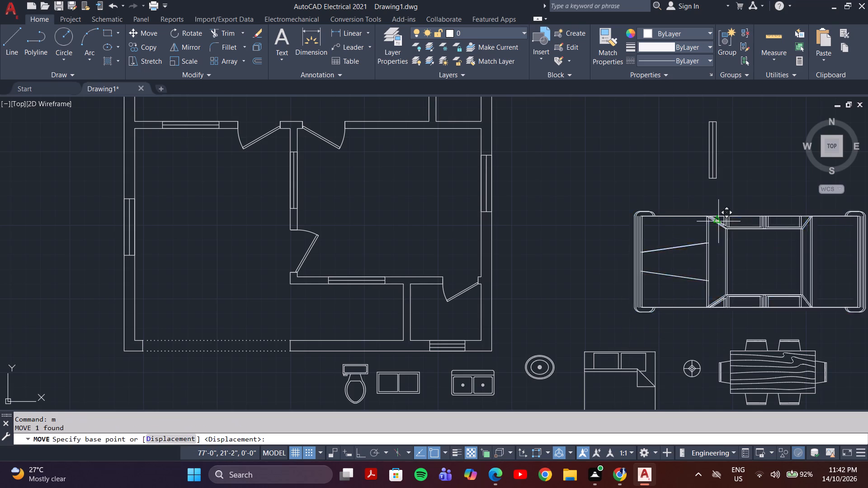
pyautogui.click(225, 210)
pyautogui.press('Escape')
# Rotate the sedan 90 degrees clockwise about its upper rear corner so its front faces up the plan.
pyautogui.moveTo(235, 188); pyautogui.dragTo(232, 193)
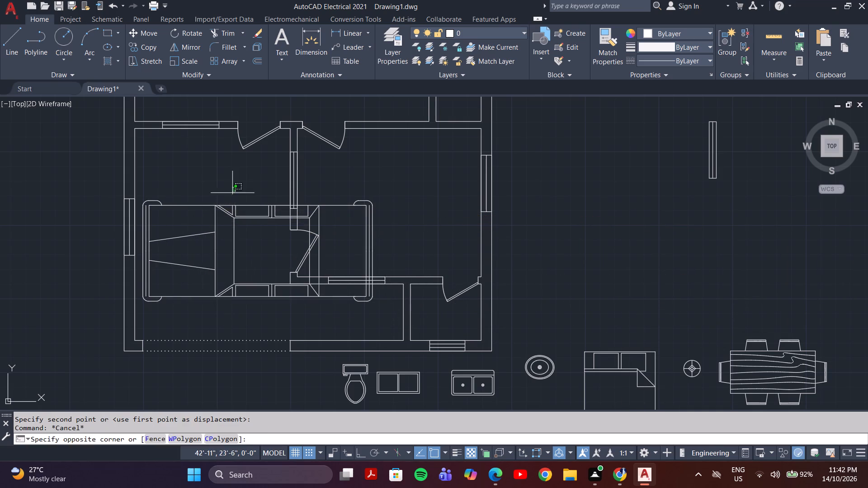
pyautogui.click(192, 267)
pyautogui.press('r')
pyautogui.press('o')
pyautogui.press('Return')
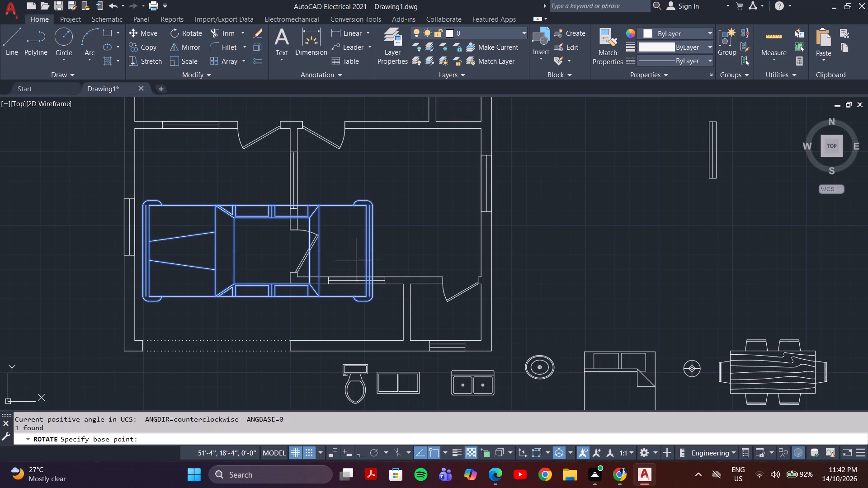
pyautogui.click(372, 204)
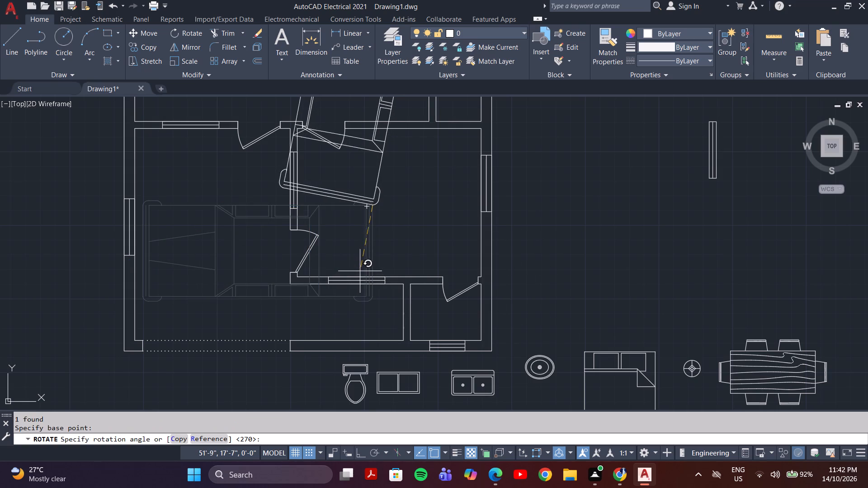
pyautogui.press('F8')
pyautogui.click(377, 242)
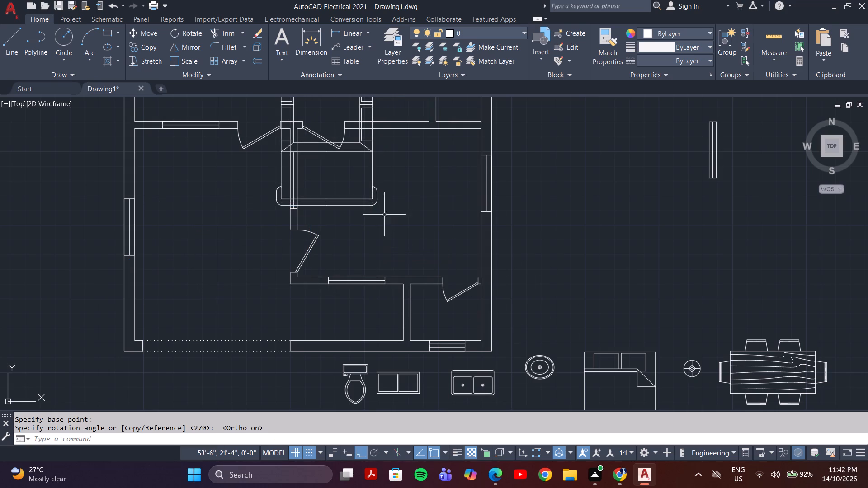
# Move the rotated sedan into the garage, with its rear just above the dotted garage door opening.
pyautogui.click(385, 192)
pyautogui.click(348, 218)
pyautogui.press('m')
pyautogui.press('Return')
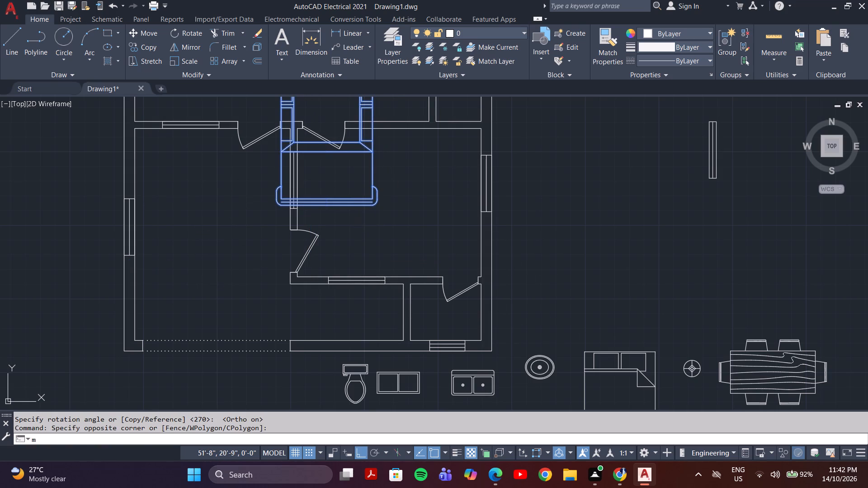
pyautogui.moveTo(359, 182); pyautogui.dragTo(320, 246)
pyautogui.press('F8')
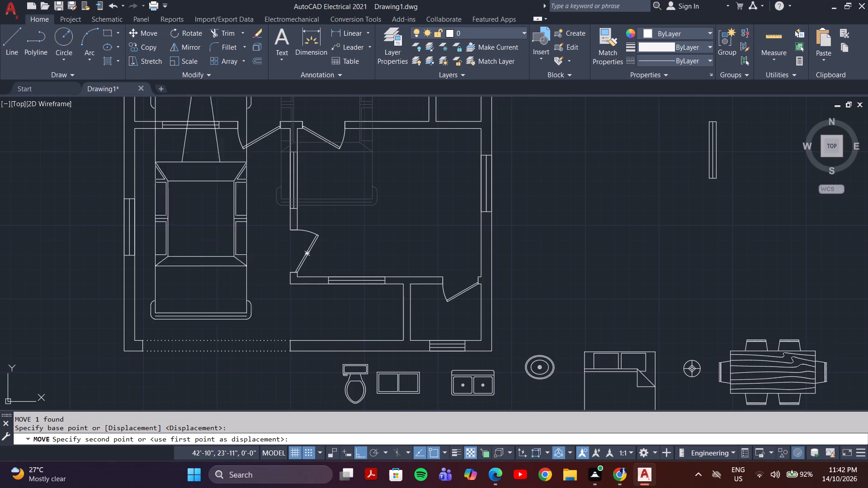
pyautogui.click(235, 308)
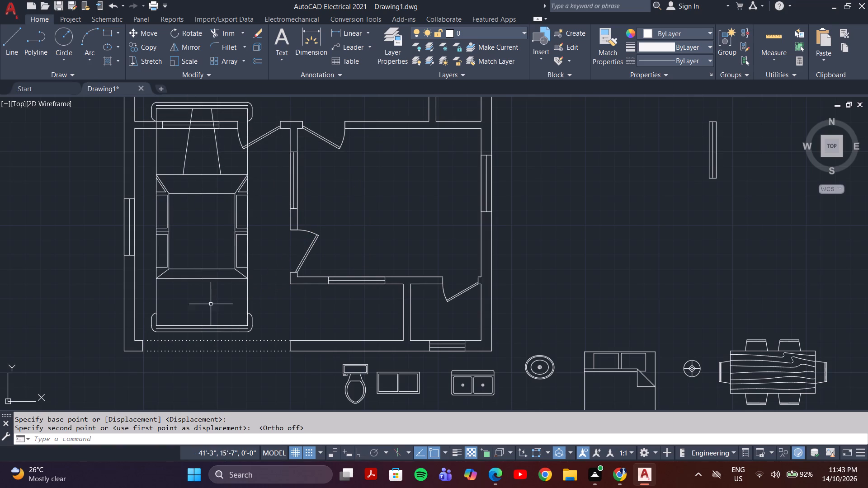
# Scale the sedan down from its rear end so it fits within the garage walls.
pyautogui.click(257, 269)
pyautogui.click(239, 286)
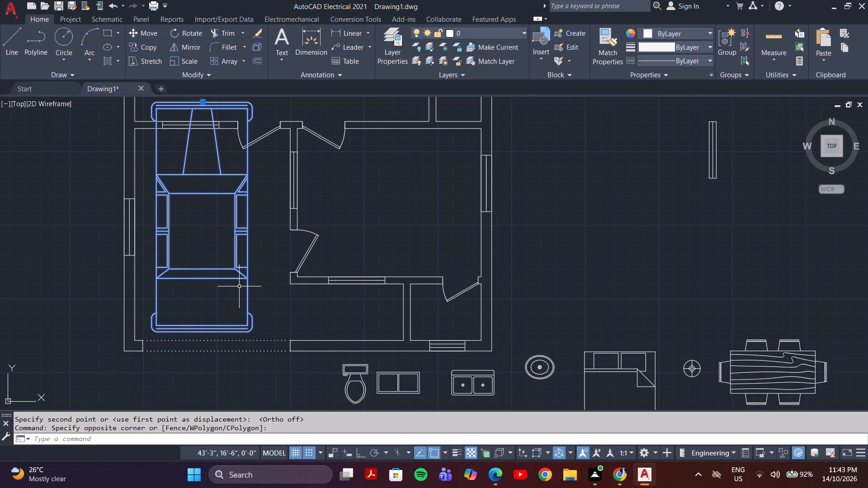
pyautogui.press('s')
pyautogui.press('c')
pyautogui.press('Return')
pyautogui.click(213, 334)
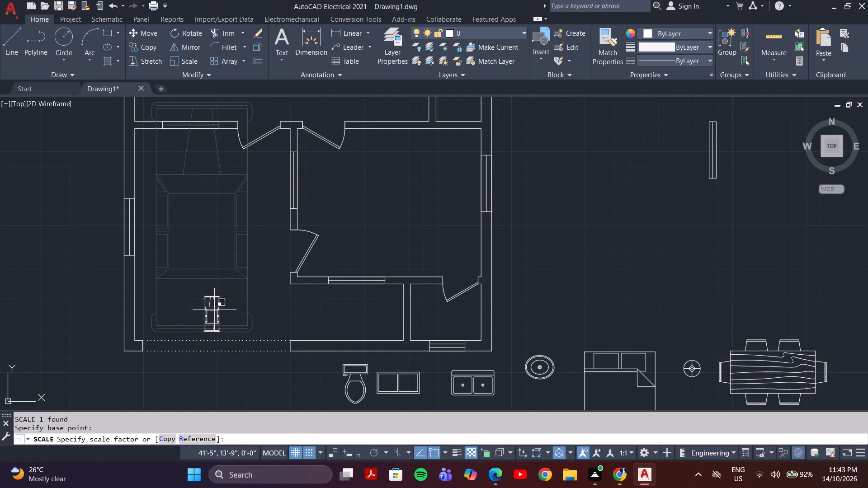
pyautogui.click(213, 233)
# Move the scaled sedan slightly up and left, clear of the garage walls and door opening.
pyautogui.click(247, 206)
pyautogui.click(222, 230)
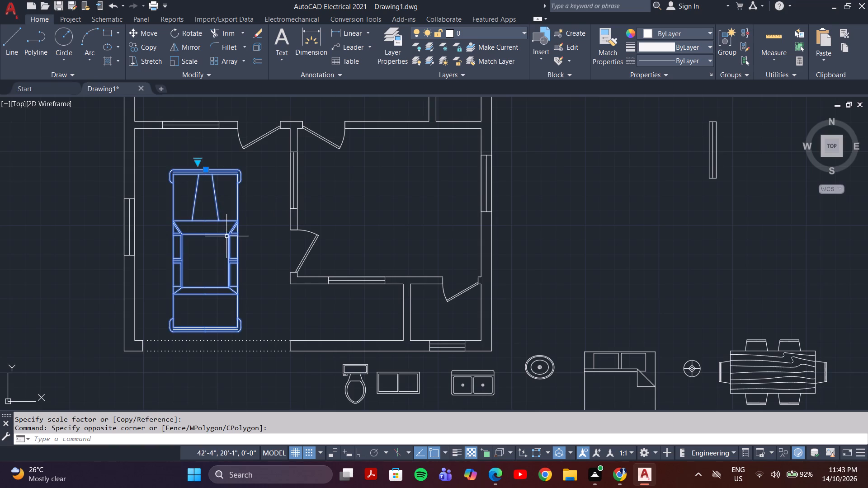
pyautogui.press('m')
pyautogui.press('Return')
pyautogui.click(221, 238)
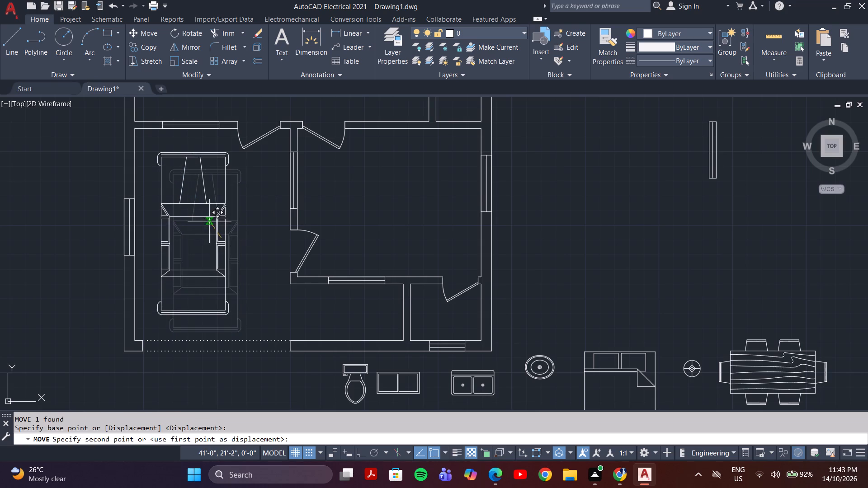
pyautogui.click(209, 221)
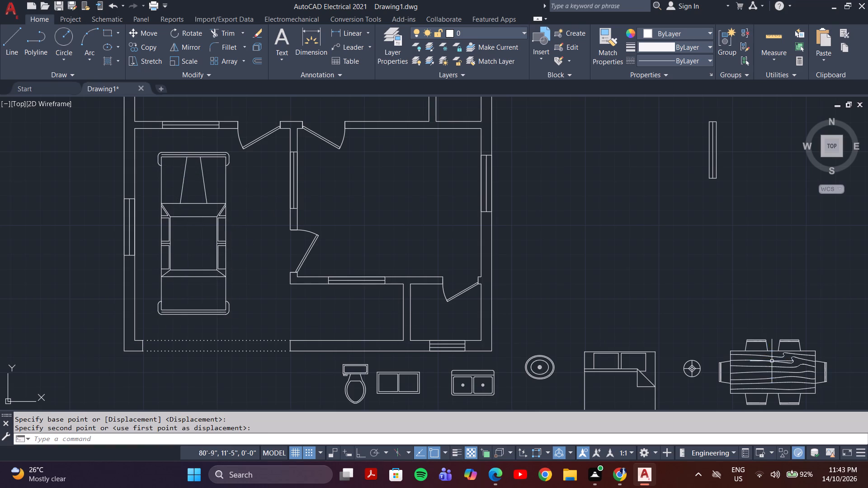
# Move the six-chair dining table from below the plan into the large room above the garage.
pyautogui.click(772, 361)
pyautogui.press('m')
pyautogui.press('Return')
pyautogui.moveTo(780, 365); pyautogui.dragTo(764, 349)
pyautogui.scroll(-5, 574, 271)
pyautogui.moveTo(540, 253); pyautogui.dragTo(548, 298, button='middle')
pyautogui.scroll(5, 554, 291)
pyautogui.moveTo(565, 305); pyautogui.dragTo(567, 256, button='middle')
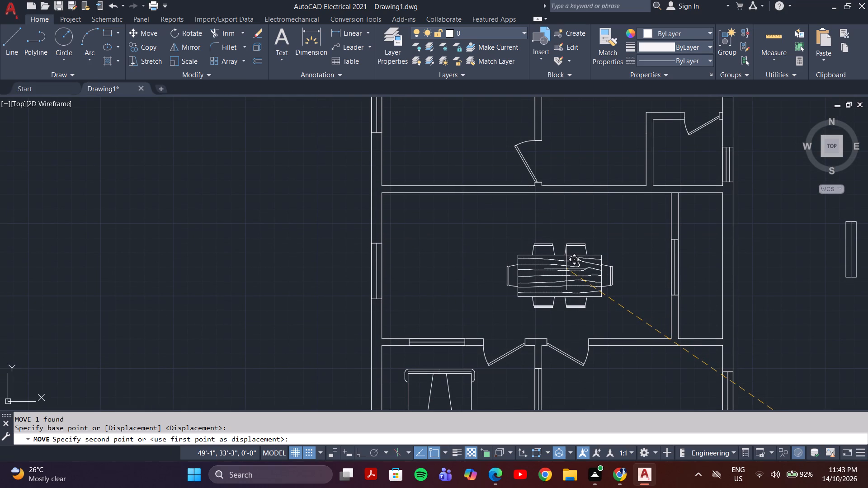
pyautogui.click(590, 258)
pyautogui.press('Escape')
# Rotate the dining table 90 degrees counterclockwise about a point on its lower right chair.
pyautogui.click(604, 234)
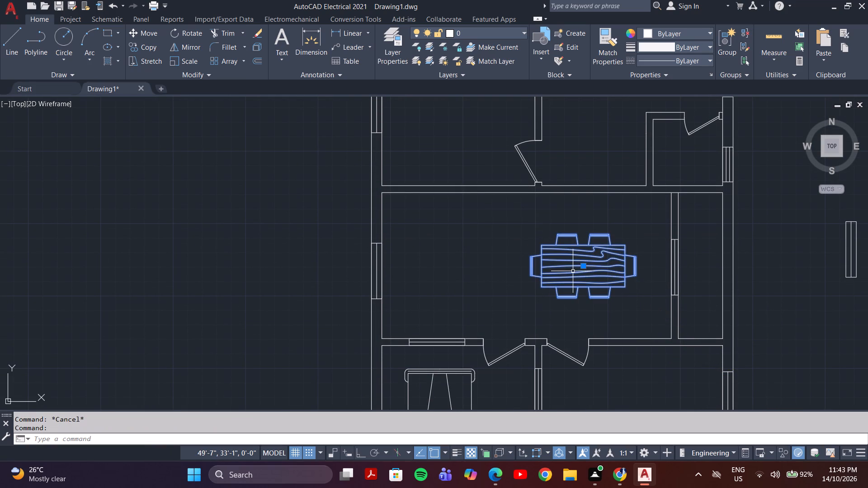
pyautogui.write('ro')
pyautogui.press('Return')
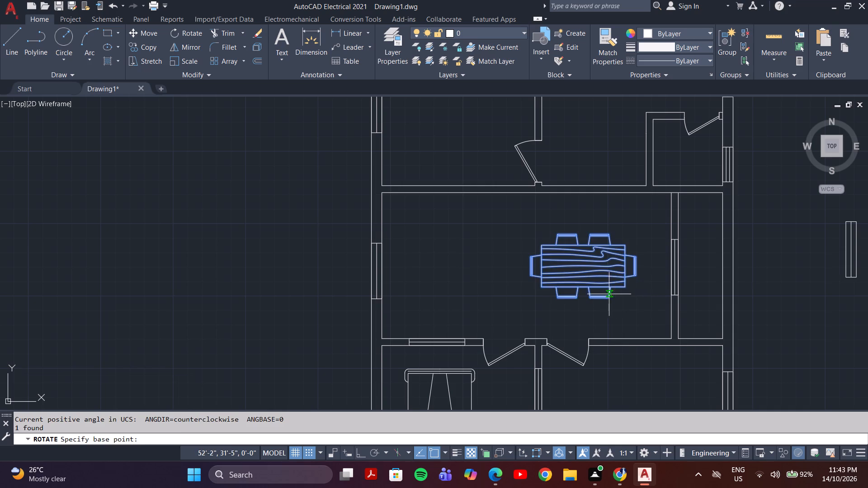
pyautogui.click(609, 294)
pyautogui.press('F8')
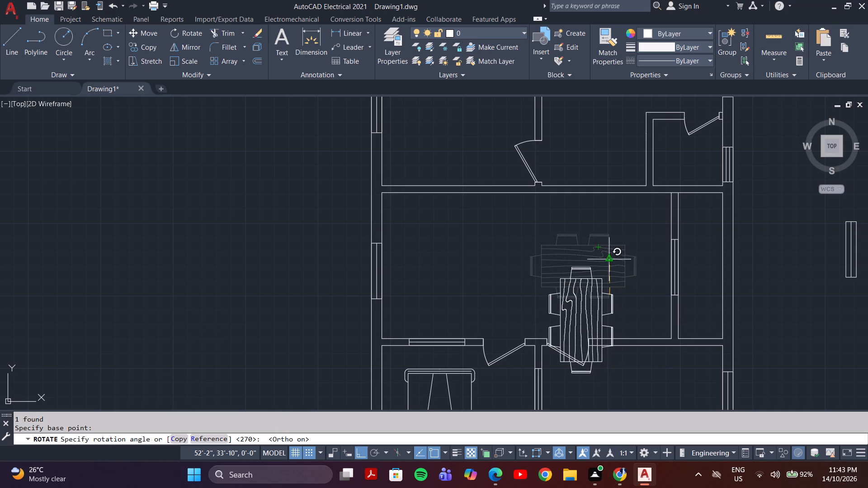
pyautogui.click(609, 260)
# Move the rotated dining table straight up, clear of the doors, so it sits inside the room above the garage.
pyautogui.click(610, 267)
pyautogui.click(590, 293)
pyautogui.press(',')
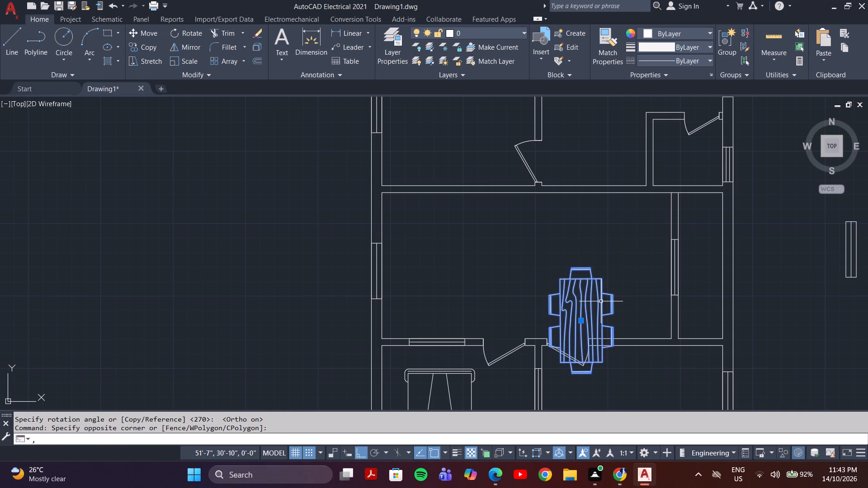
pyautogui.press('BackSpace')
pyautogui.press('m')
pyautogui.press('Return')
pyautogui.moveTo(590, 305); pyautogui.dragTo(590, 295)
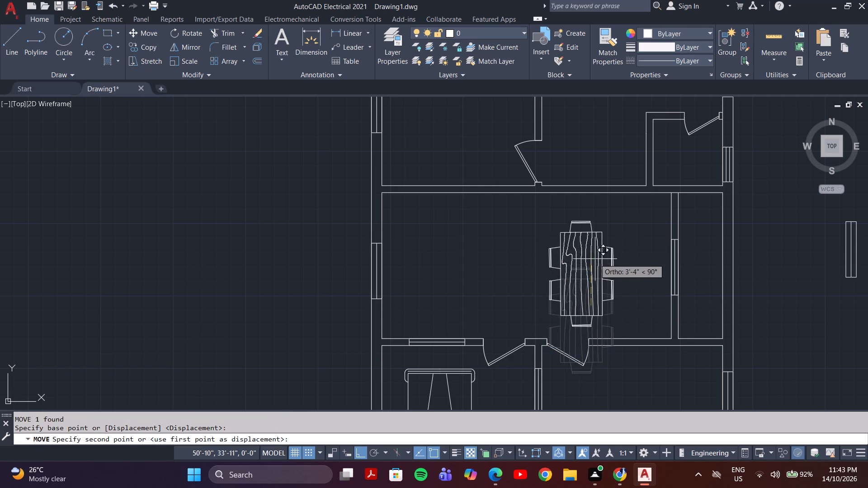
pyautogui.click(598, 255)
# Scale the dining table down slightly, using the lower edge of the tabletop as the base point.
pyautogui.click(606, 223)
pyautogui.click(587, 260)
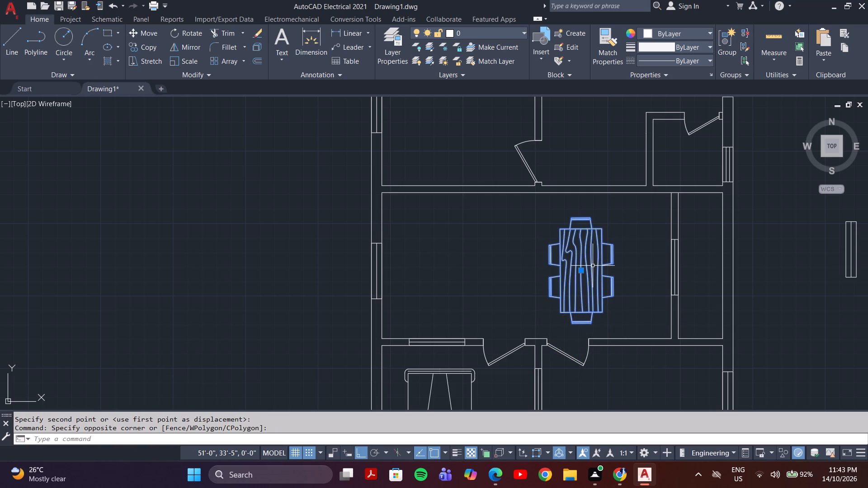
pyautogui.write('sc')
pyautogui.press('Return')
pyautogui.click(578, 314)
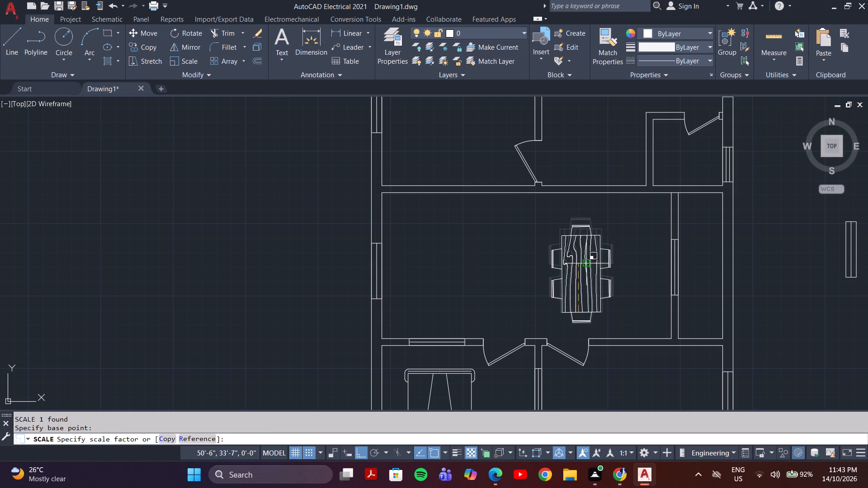
pyautogui.click(585, 261)
# Move the dining table slightly up and right, towards the windowed partition wall.
pyautogui.click(617, 234)
pyautogui.click(593, 268)
pyautogui.press('m')
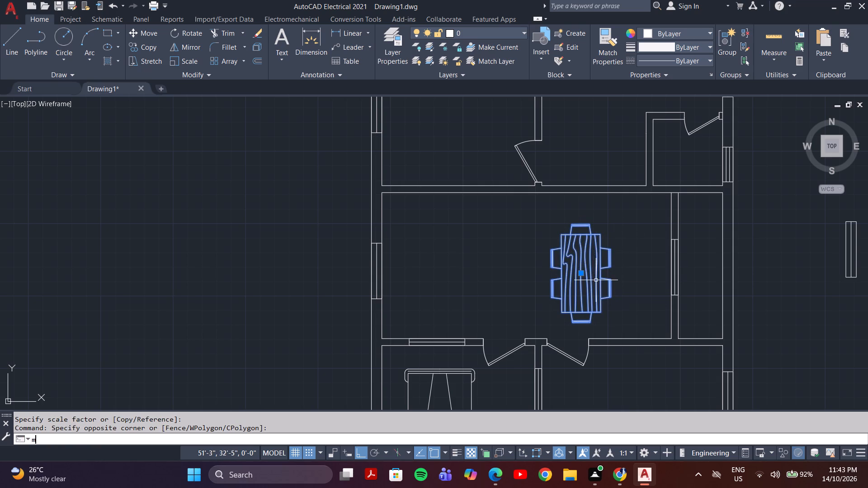
pyautogui.press('Return')
pyautogui.click(590, 277)
pyautogui.click(601, 268)
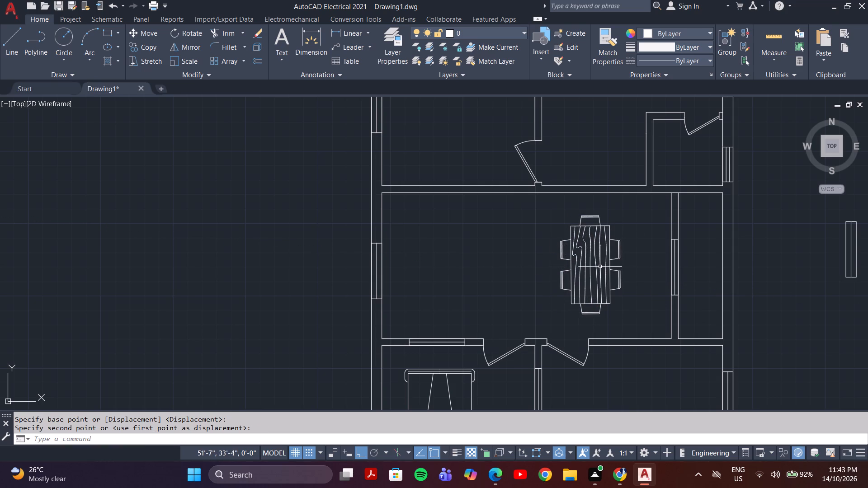
# Draw a short vertical line across the dining room's upper wall, from the door jamb corner to the wall's lower face.
pyautogui.press('l')
pyautogui.press('Return')
pyautogui.scroll(3, 554, 213)
pyautogui.scroll(-1, 516, 168)
pyautogui.moveTo(516, 170); pyautogui.dragTo(511, 263, button='middle')
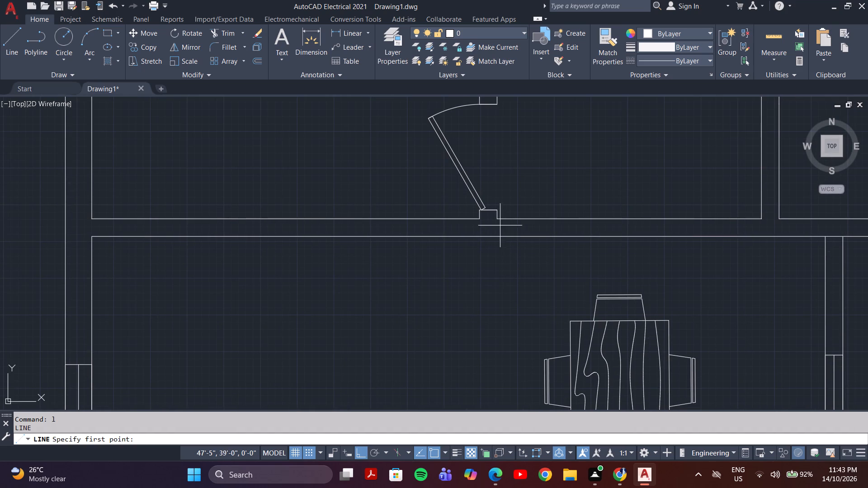
pyautogui.click(498, 220)
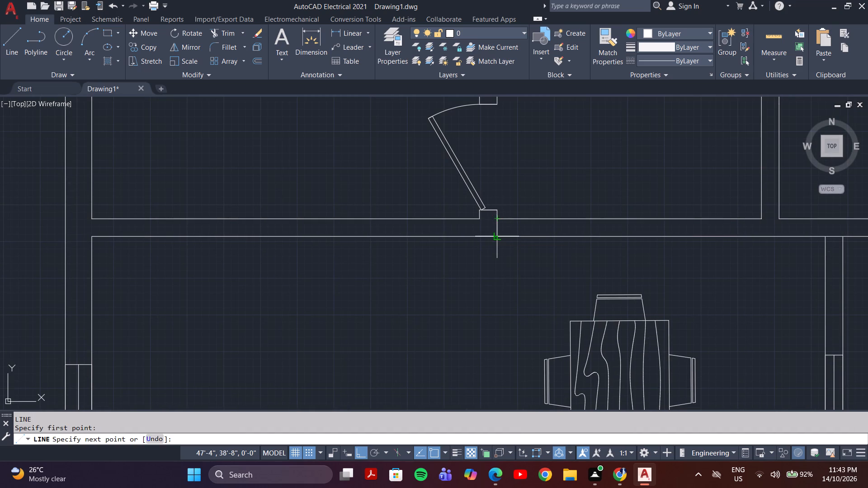
pyautogui.click(497, 237)
pyautogui.press('Escape')
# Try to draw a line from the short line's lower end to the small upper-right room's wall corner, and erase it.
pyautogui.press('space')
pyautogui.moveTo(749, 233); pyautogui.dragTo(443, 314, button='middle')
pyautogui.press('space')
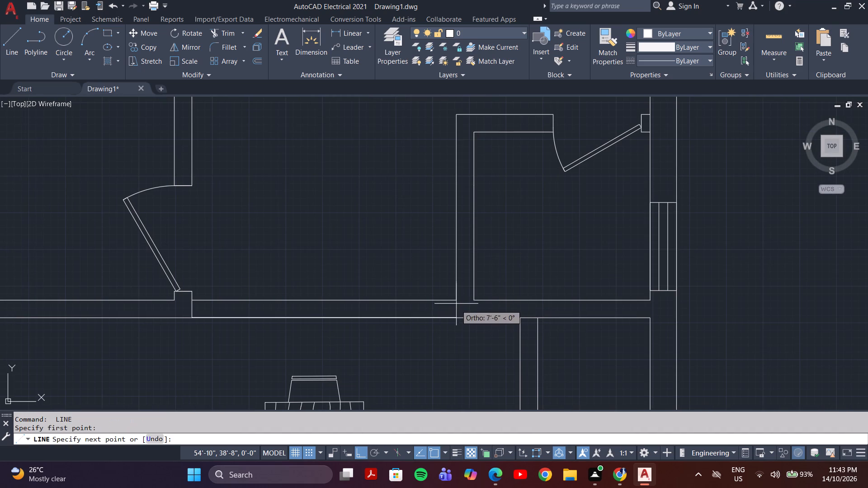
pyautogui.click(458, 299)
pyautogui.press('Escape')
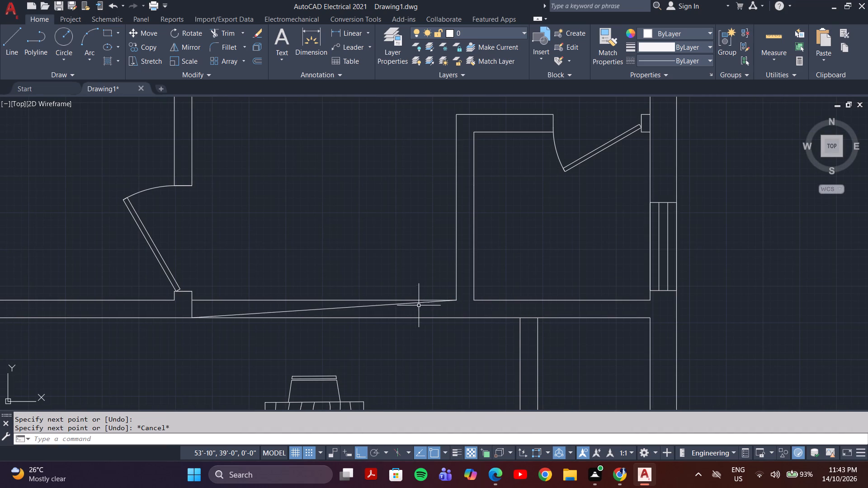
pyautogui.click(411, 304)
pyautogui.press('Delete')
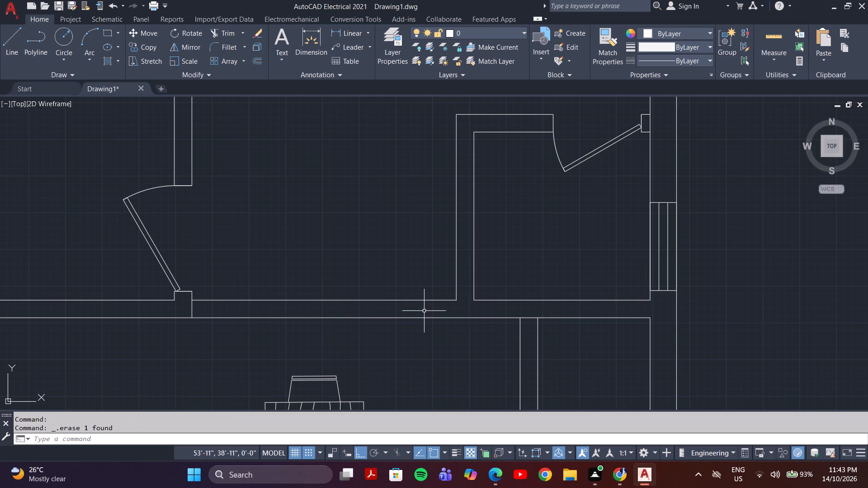
# Draw a short vertical line across the dining room's upper wall, from the small upper-right room's outer corner to the wall's lower face.
pyautogui.press('l')
pyautogui.press('Return')
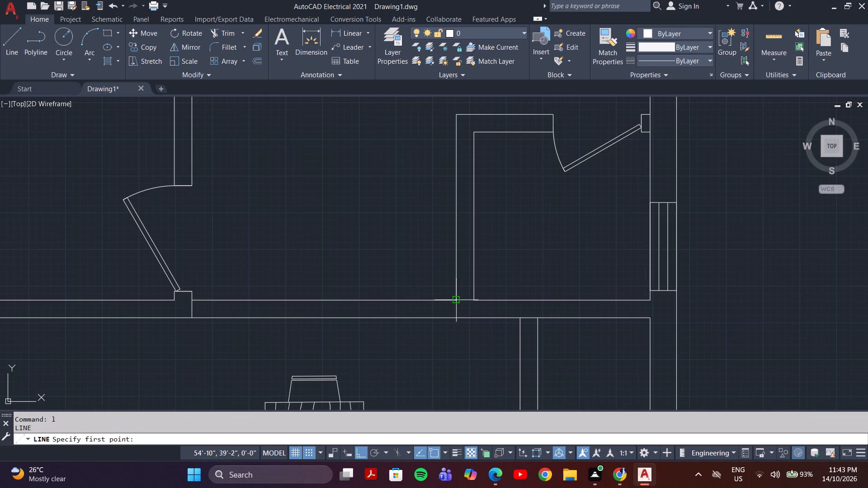
pyautogui.click(457, 300)
pyautogui.click(455, 317)
pyautogui.press('Escape')
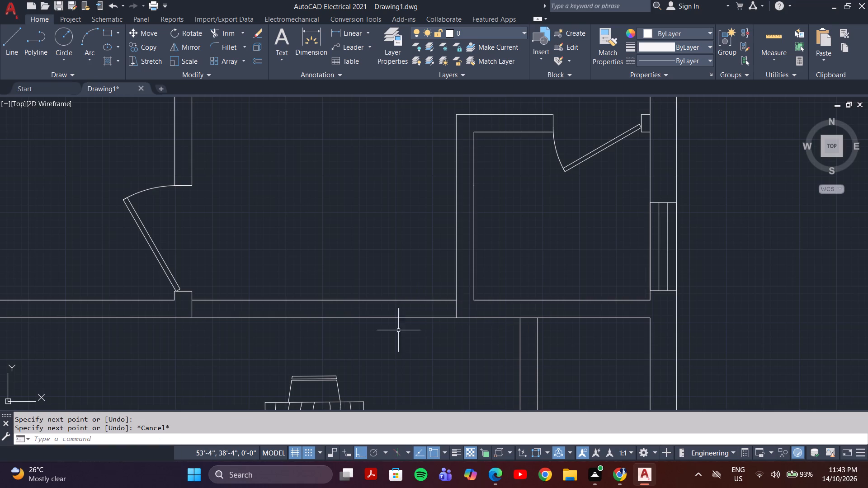
# Trim both faces of the dining room's upper wall between the two short vertical lines to open a passage.
pyautogui.write('tr')
pyautogui.press('Return')
pyautogui.click(378, 322)
pyautogui.click(390, 288)
pyautogui.scroll(-2, 390, 297)
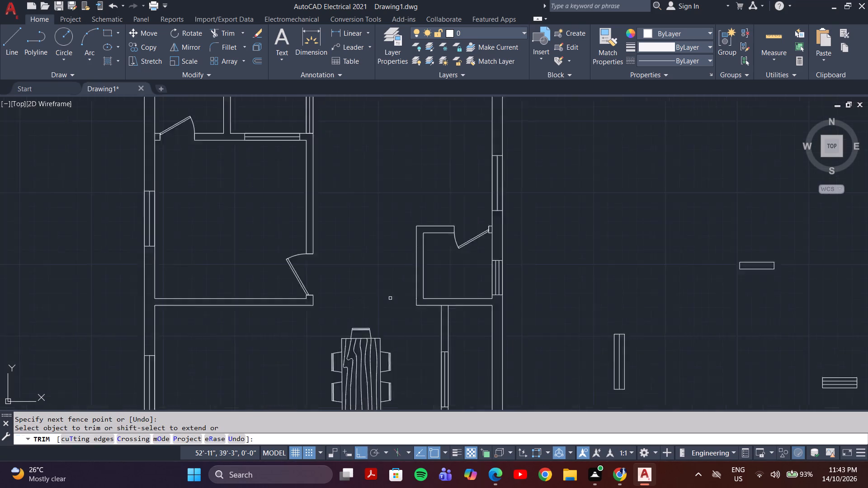
pyautogui.scroll(-2, 391, 299)
pyautogui.moveTo(399, 343); pyautogui.dragTo(437, 286, button='middle')
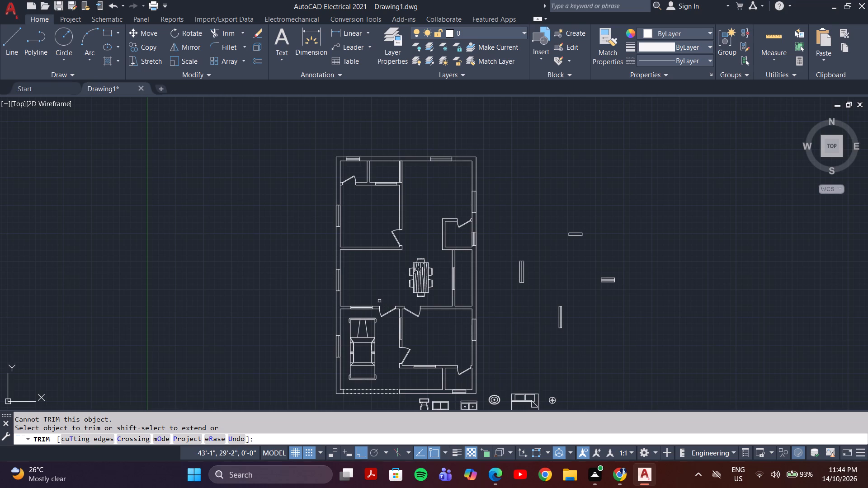
pyautogui.moveTo(518, 352); pyautogui.dragTo(529, 281, button='middle')
pyautogui.scroll(1, 529, 281)
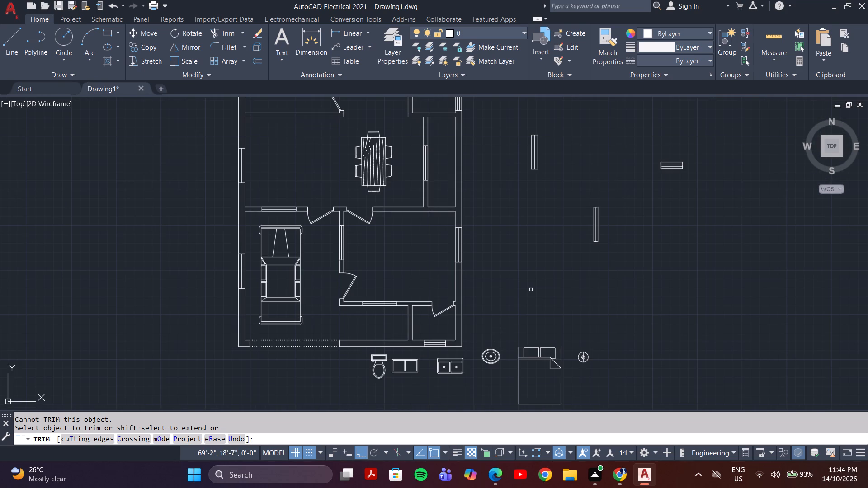
pyautogui.press('Escape')
# Move the double-bowl sink from below the plan to between the dining table and the windowed partition wall.
pyautogui.moveTo(556, 289); pyautogui.dragTo(594, 235, button='middle')
pyautogui.scroll(-1, 477, 325)
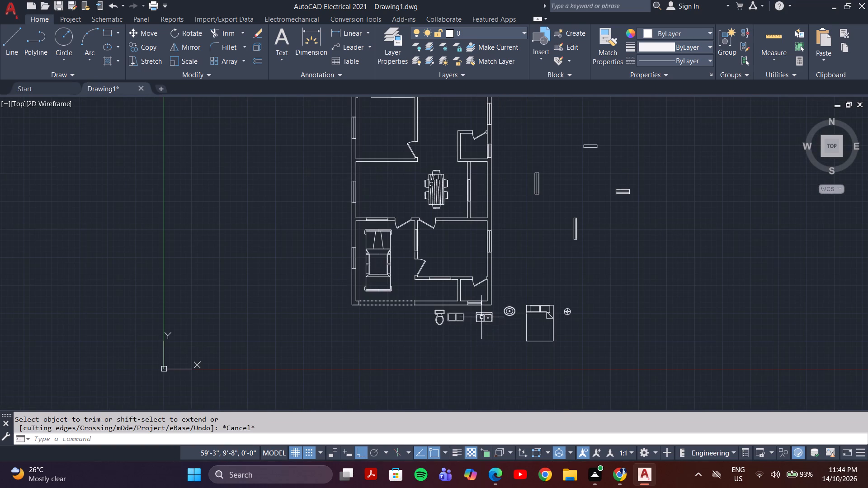
pyautogui.click(481, 317)
pyautogui.press('m')
pyautogui.press('Return')
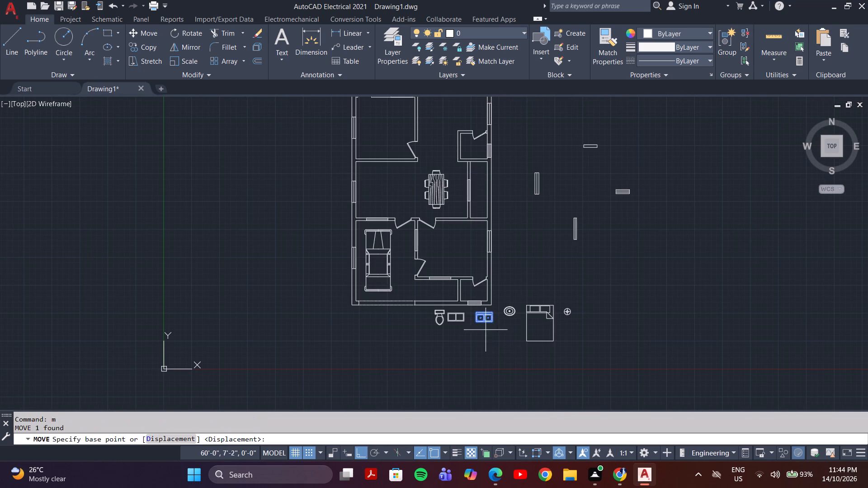
pyautogui.click(488, 316)
pyautogui.moveTo(451, 201); pyautogui.dragTo(455, 282, button='middle')
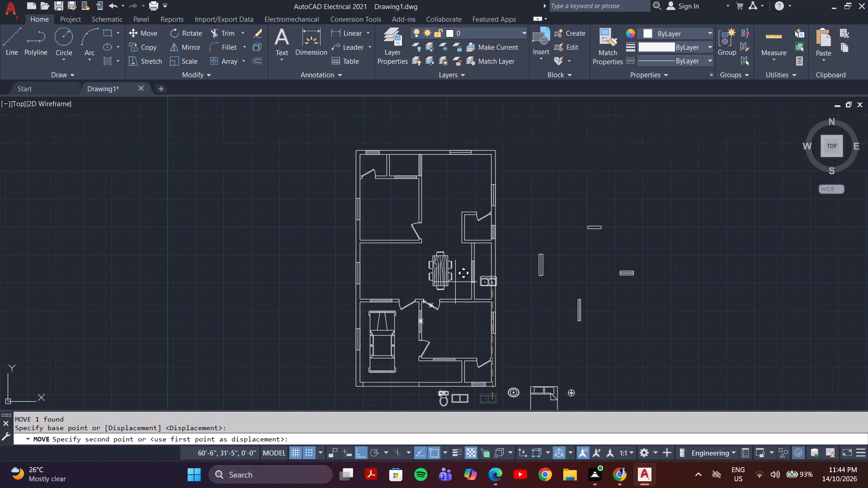
pyautogui.press('F8')
pyautogui.scroll(4, 458, 271)
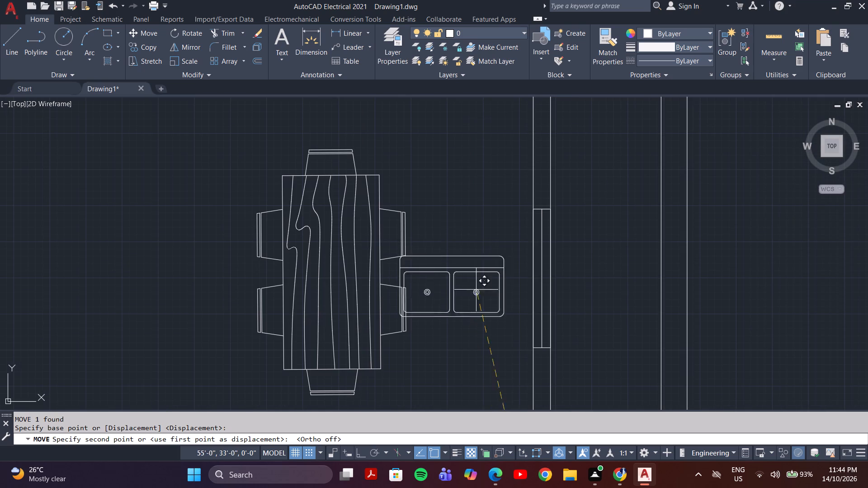
pyautogui.click(489, 288)
# Rotate the double-bowl sink 90° counterclockwise about its lower-right corner.
pyautogui.click(507, 253)
pyautogui.click(490, 289)
pyautogui.press('r')
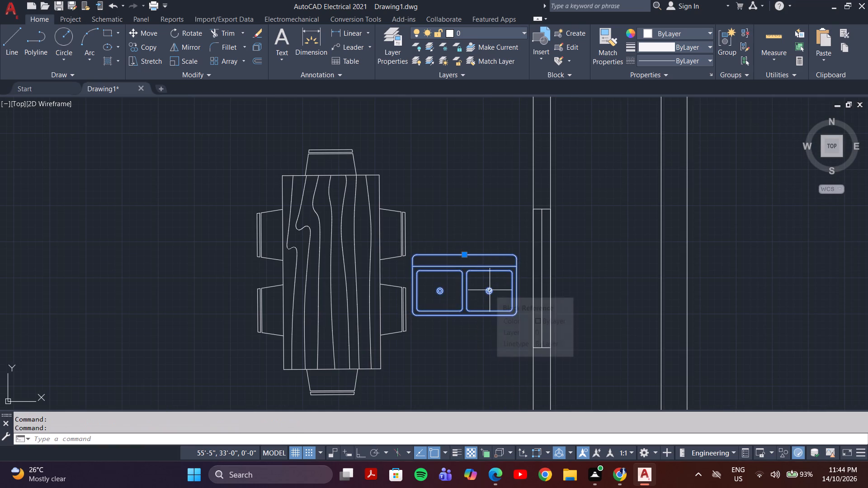
pyautogui.press('o')
pyautogui.press('Return')
pyautogui.moveTo(510, 317); pyautogui.dragTo(513, 310)
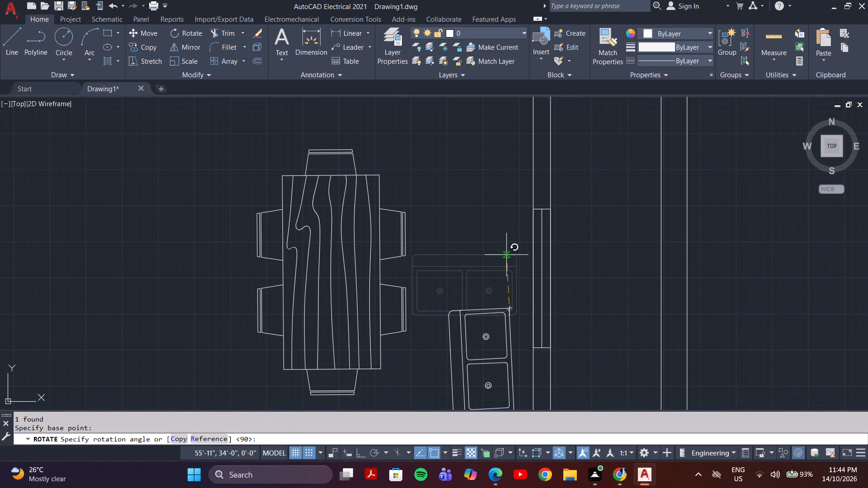
pyautogui.press('F8')
pyautogui.click(510, 283)
# Move the rotated sink straight up about 5'-8", to just below the small upper-right room's wall.
pyautogui.moveTo(507, 291); pyautogui.dragTo(497, 299)
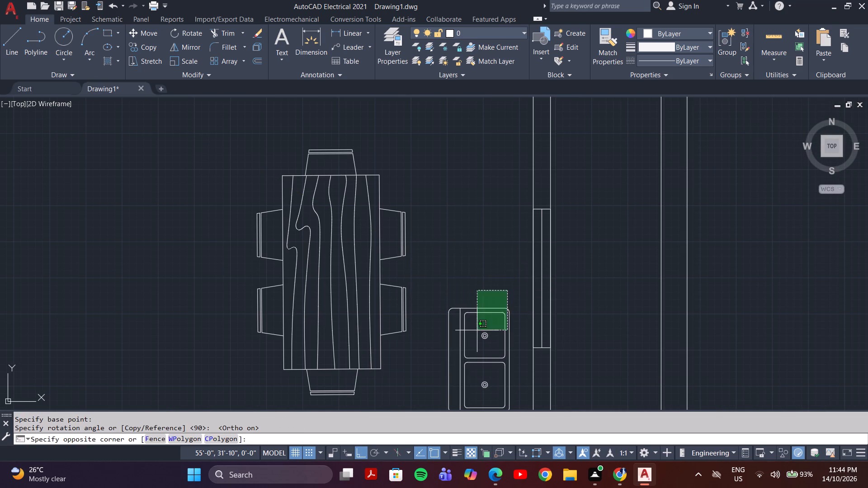
pyautogui.click(477, 330)
pyautogui.press('m')
pyautogui.press('Return')
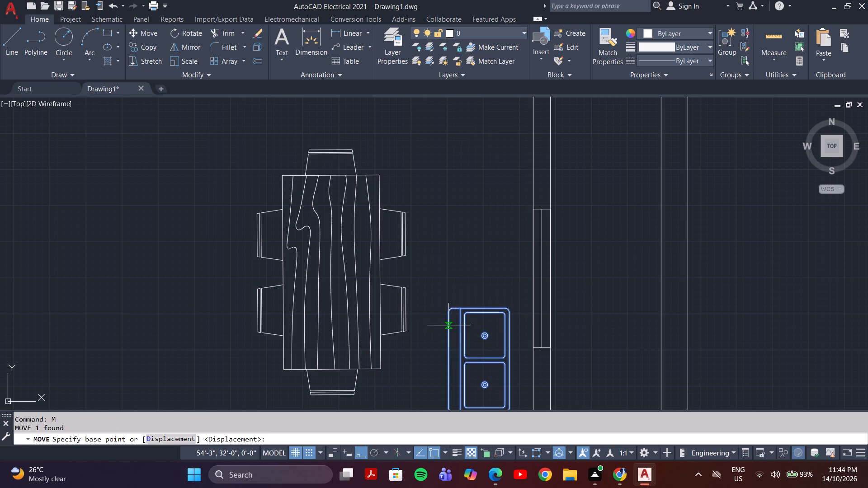
pyautogui.click(453, 312)
pyautogui.moveTo(453, 148); pyautogui.dragTo(452, 333, button='middle')
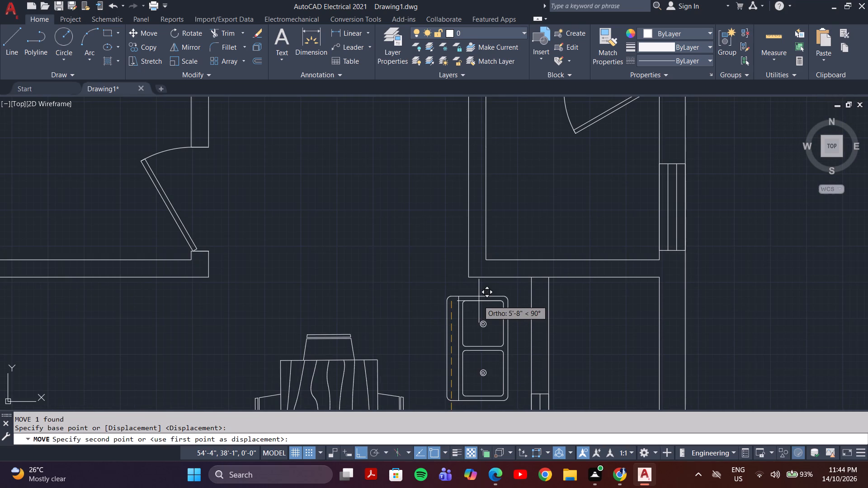
pyautogui.click(475, 302)
pyautogui.press('Escape')
# Move the sink slightly up and right, into the corner between the small room's wall and the windowed partition.
pyautogui.click(479, 294)
pyautogui.click(465, 319)
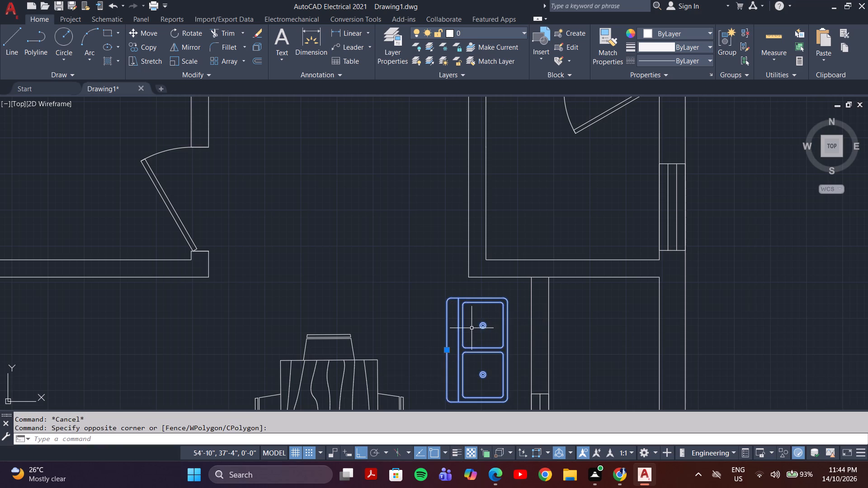
pyautogui.press('m')
pyautogui.press('Return')
pyautogui.click(468, 364)
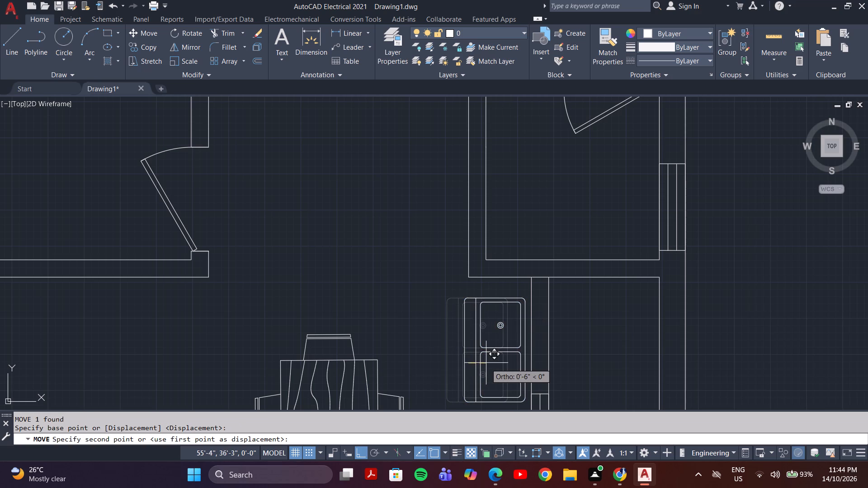
pyautogui.press('F8')
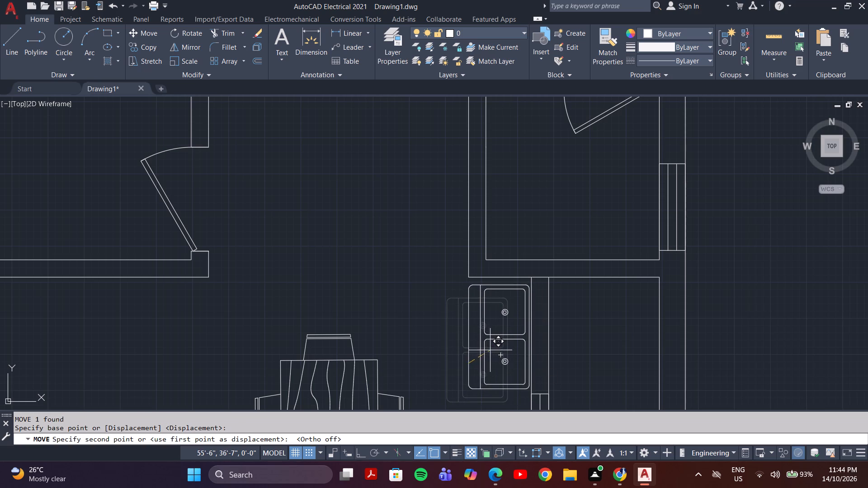
pyautogui.click(490, 350)
# Rotate the sink another 90° counterclockwise, using a base point on its lower edge near the partition.
pyautogui.click(497, 303)
pyautogui.click(478, 328)
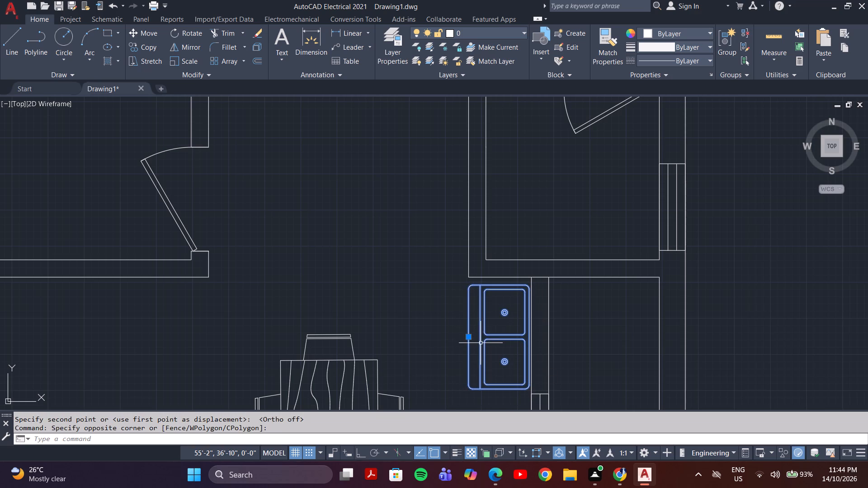
pyautogui.press('r')
pyautogui.press('o')
pyautogui.press('Return')
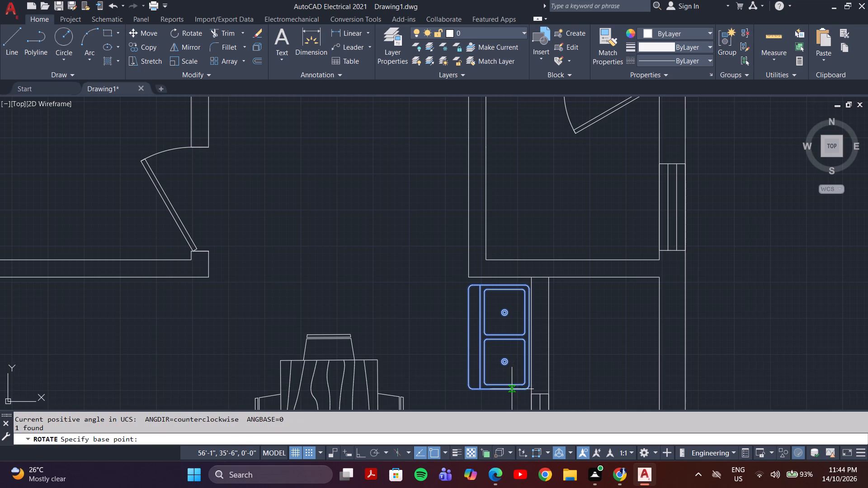
pyautogui.click(512, 390)
pyautogui.press('F8')
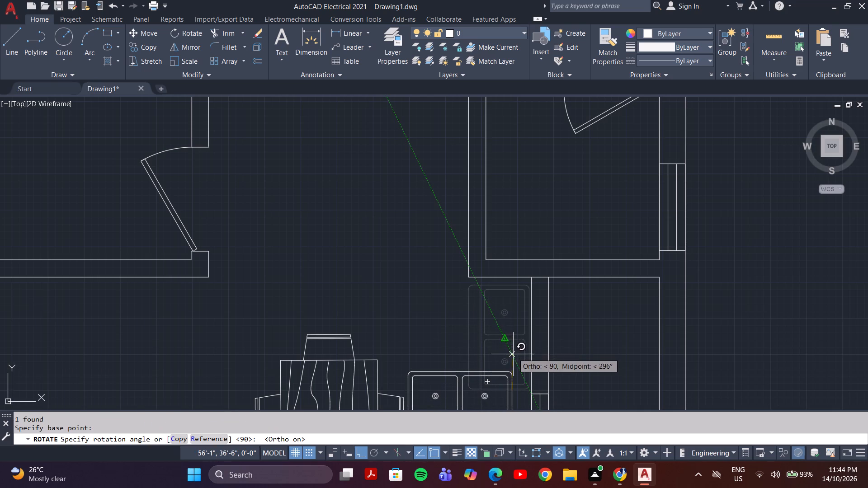
pyautogui.click(513, 354)
# Rotate the sink a further 90° about its lower-right corner so its back edge faces the windowed partition.
pyautogui.moveTo(499, 342); pyautogui.dragTo(502, 295, button='middle')
pyautogui.click(501, 296)
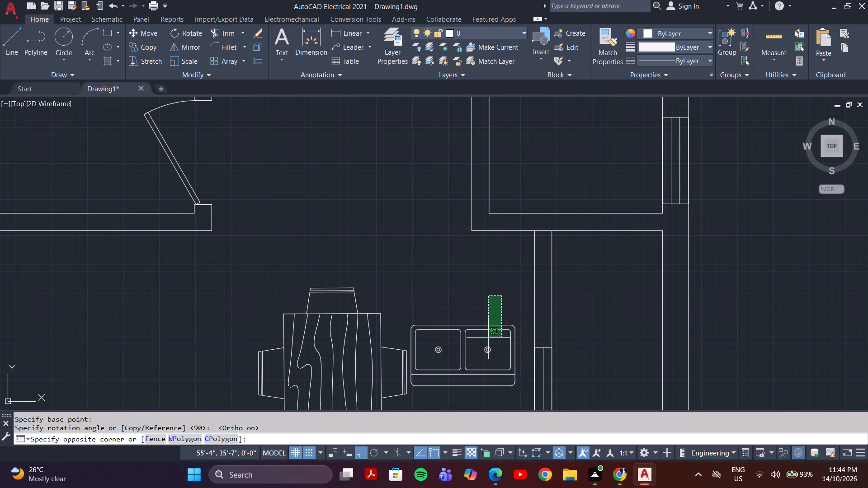
pyautogui.click(488, 338)
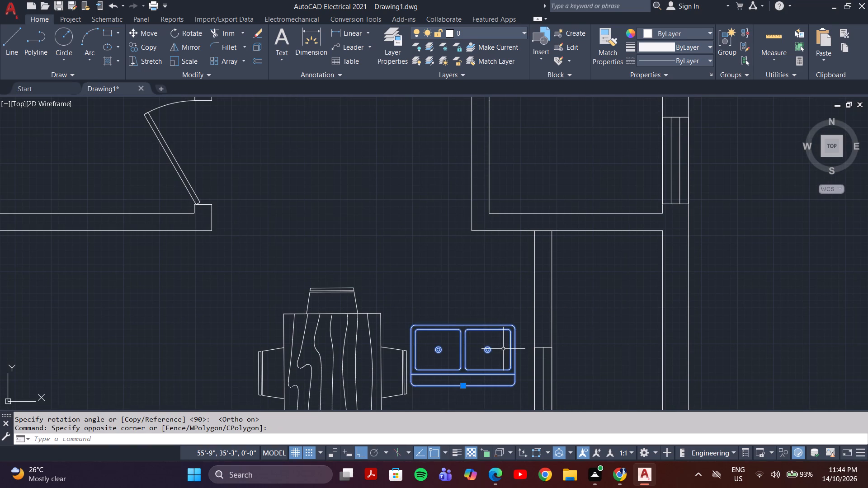
pyautogui.press('r')
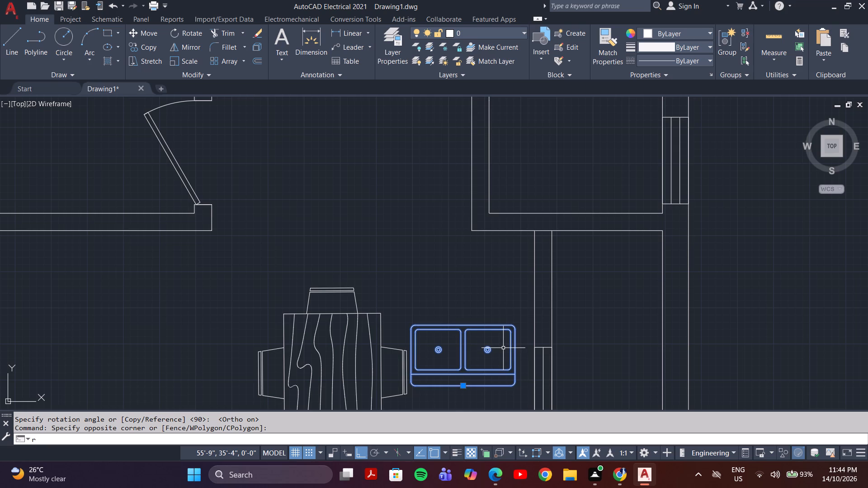
pyautogui.press('o')
pyautogui.press('Return')
pyautogui.click(520, 382)
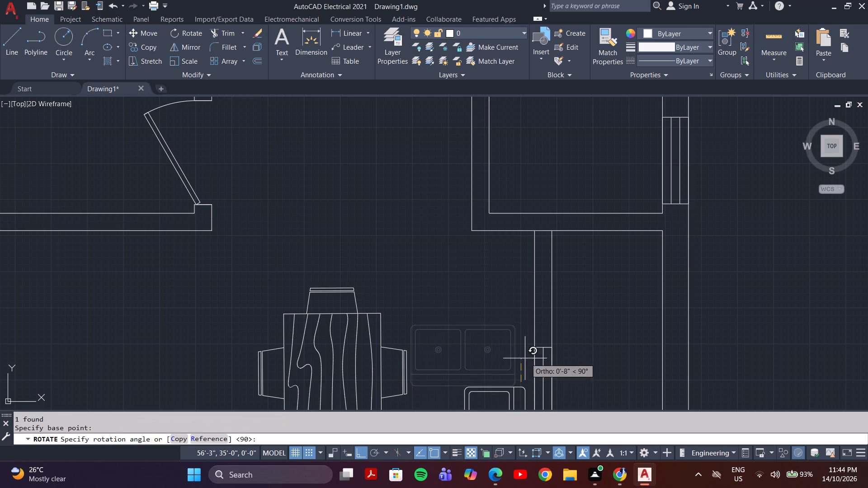
pyautogui.click(526, 357)
# Move the sink straight down about 2'-8" along the windowed partition, towards the dining room's lower wall.
pyautogui.moveTo(516, 379); pyautogui.dragTo(508, 334)
pyautogui.scroll(-2, 507, 339)
pyautogui.moveTo(505, 338); pyautogui.dragTo(499, 304, button='middle')
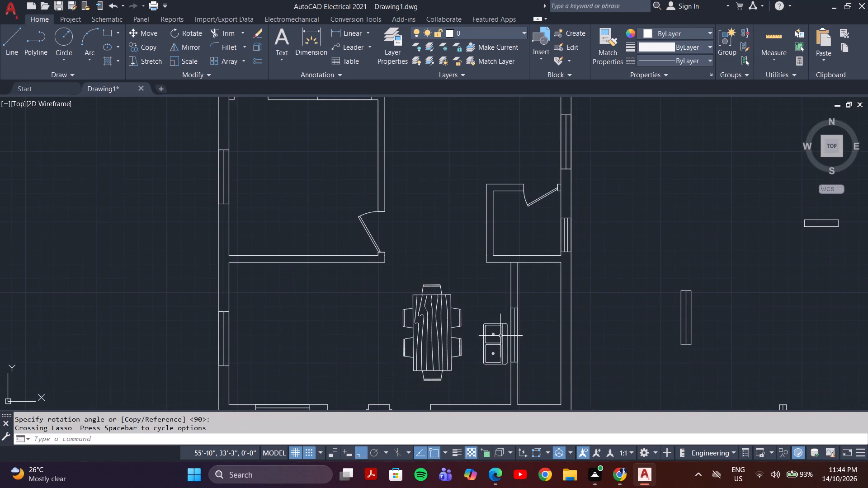
pyautogui.click(500, 336)
pyautogui.press('m')
pyautogui.press('Return')
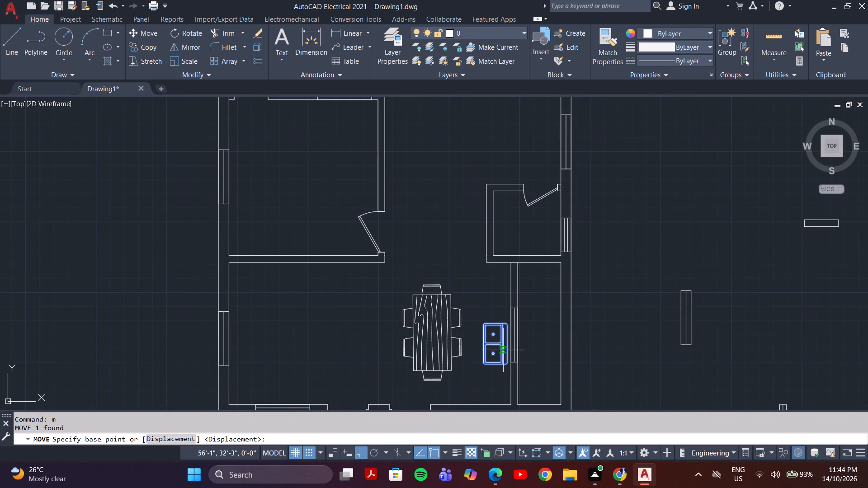
pyautogui.click(502, 349)
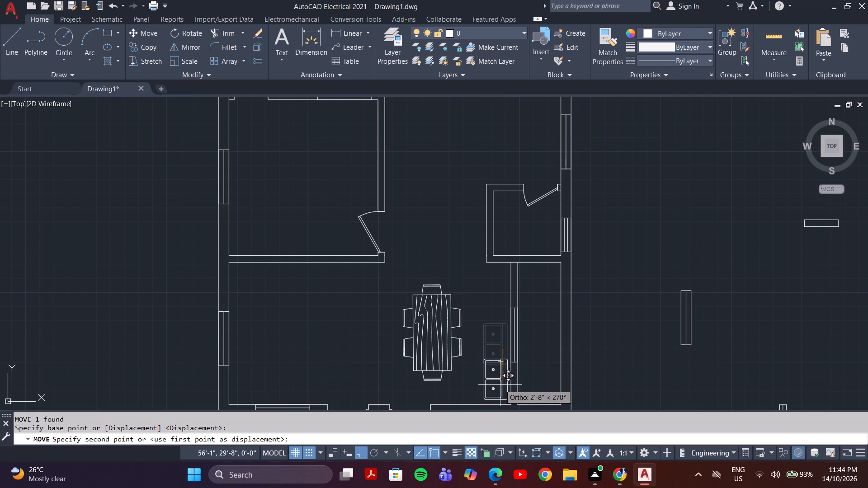
pyautogui.click(500, 385)
# Scale the sink down freehand, using its lower-right corner as the base point.
pyautogui.click(499, 347)
pyautogui.click(487, 370)
pyautogui.press('s')
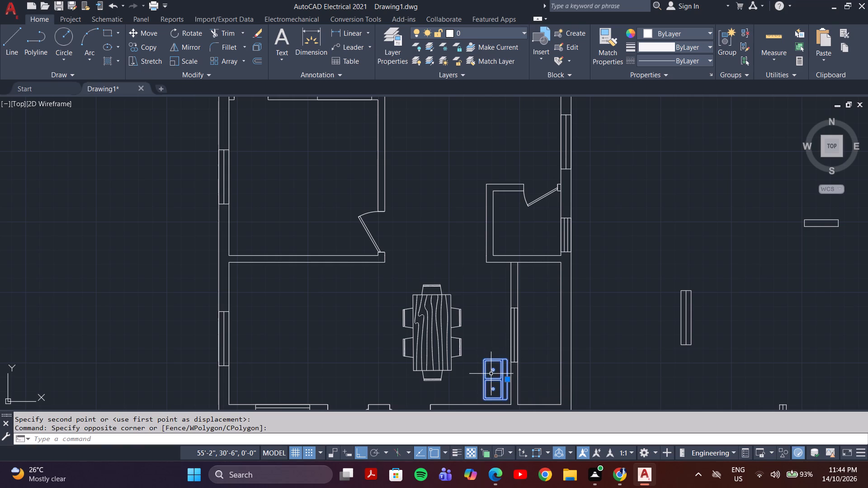
pyautogui.press('c')
pyautogui.press('Return')
pyautogui.click(505, 399)
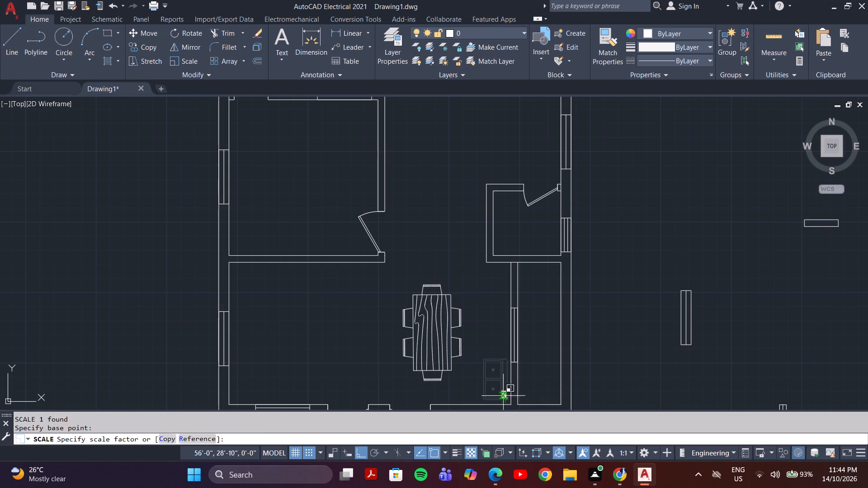
pyautogui.click(496, 382)
# Move the round block beside the bed by its centre into the dining room's lower-left corner, above the car.
pyautogui.scroll(-1, 498, 389)
pyautogui.moveTo(502, 364); pyautogui.dragTo(512, 333, button='middle')
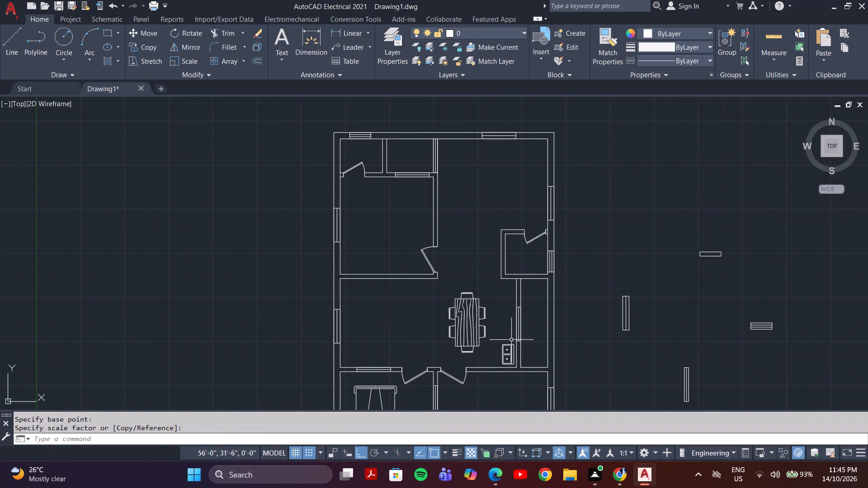
pyautogui.moveTo(487, 336); pyautogui.dragTo(514, 265, button='middle')
pyautogui.moveTo(535, 298); pyautogui.dragTo(522, 184, button='middle')
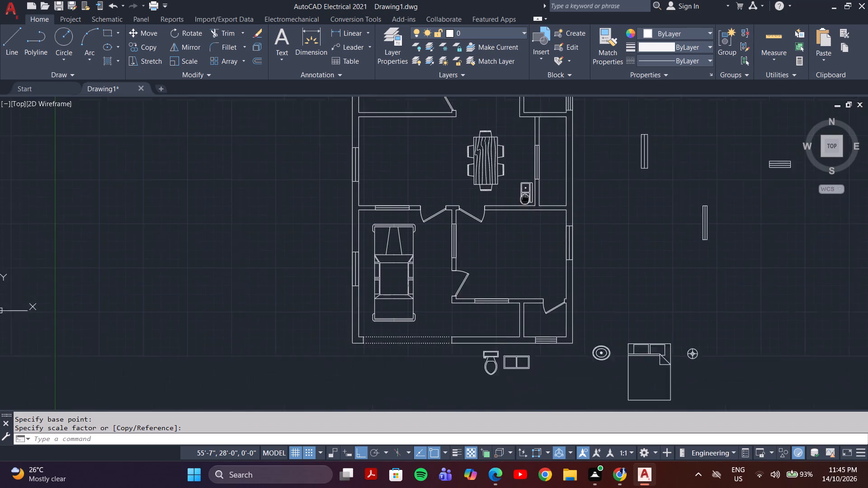
pyautogui.moveTo(522, 184); pyautogui.dragTo(521, 183, button='middle')
pyautogui.scroll(-1, 528, 262)
pyautogui.scroll(3, 579, 315)
pyautogui.click(805, 258)
pyautogui.click(755, 298)
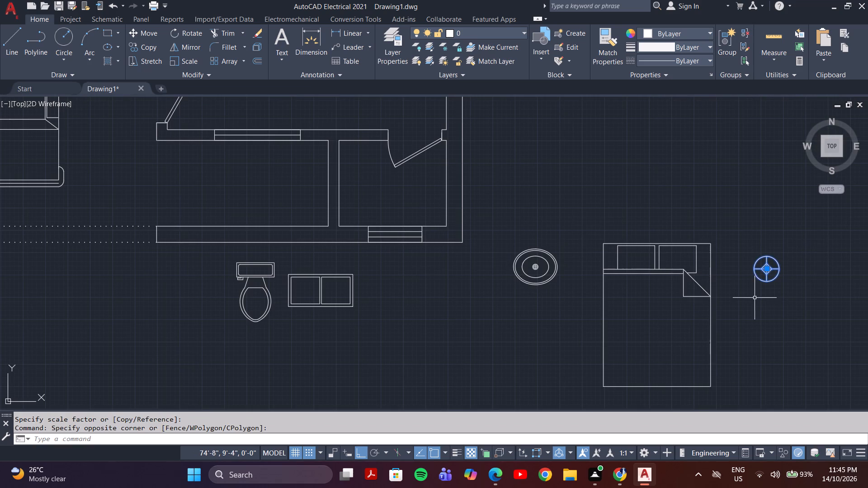
pyautogui.press('m')
pyautogui.press('Return')
pyautogui.scroll(3, 768, 265)
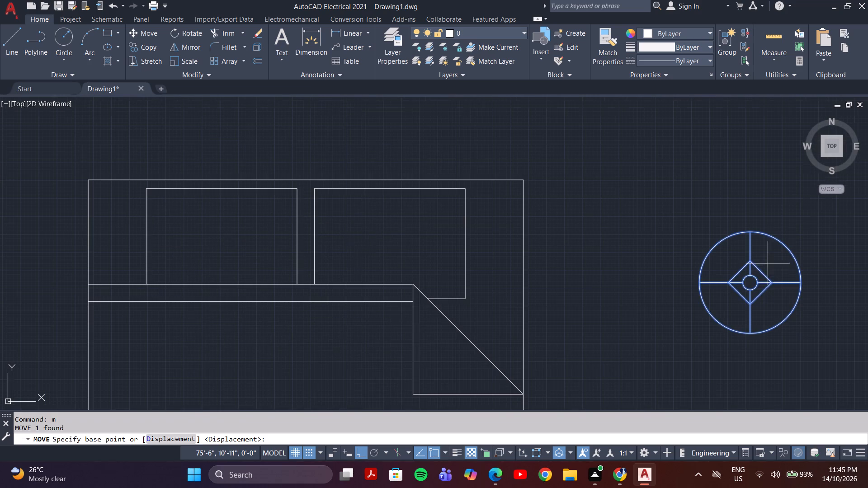
pyautogui.click(751, 282)
pyautogui.scroll(-4, 462, 262)
pyautogui.moveTo(392, 251); pyautogui.dragTo(527, 356, button='middle')
pyautogui.moveTo(146, 170); pyautogui.dragTo(275, 283, button='middle')
pyautogui.press('F8')
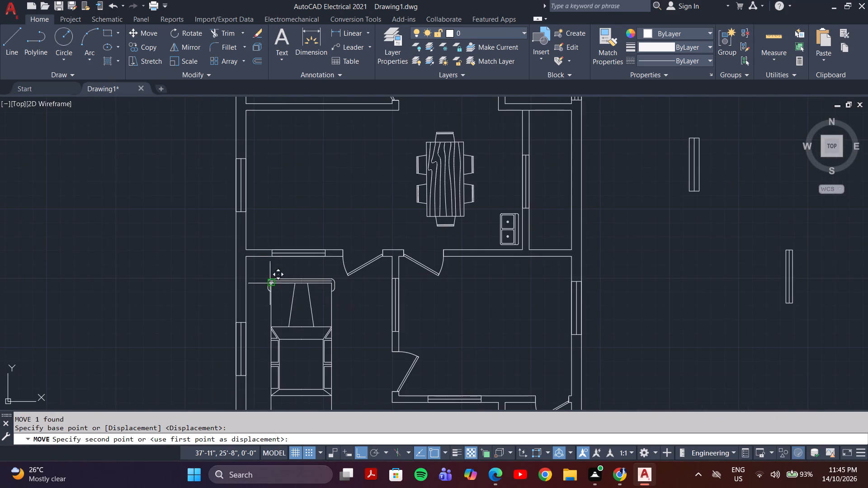
pyautogui.click(260, 232)
pyautogui.press('Escape')
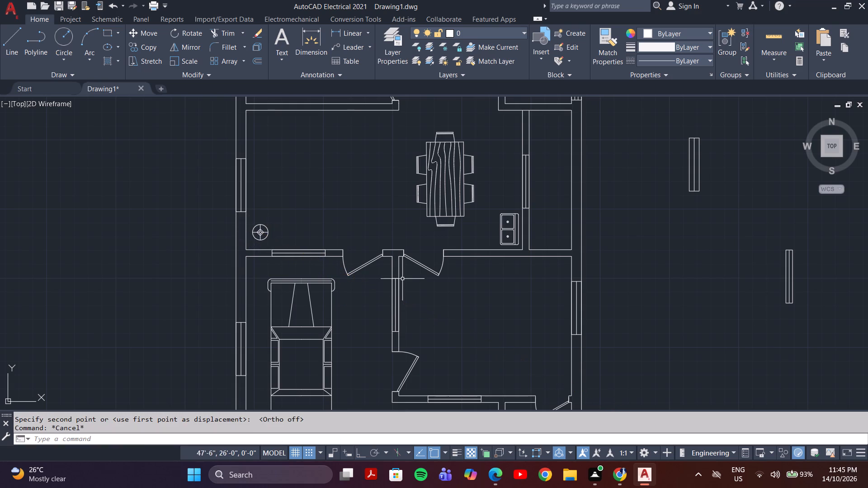
# Insert the three-seat Sofa - Roundback block from the Home - Space Planner.dwg sample outside the house's left wall, beside the car.
pyautogui.hotkey('ctrl', '2')
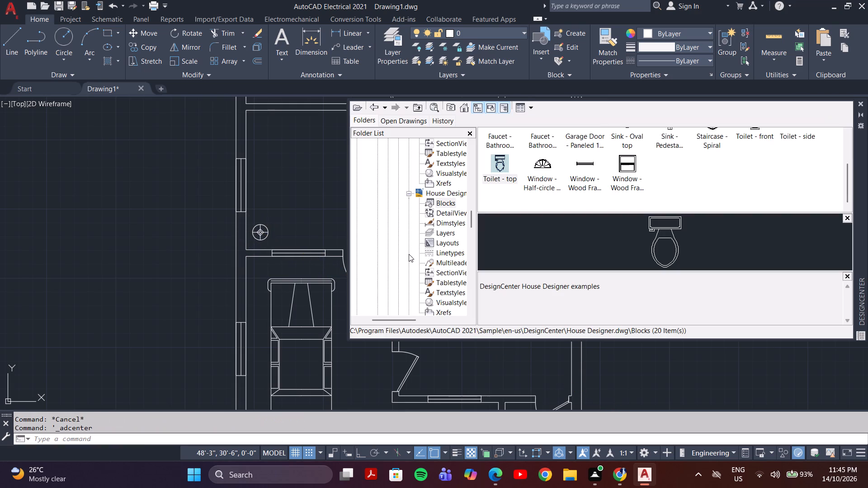
pyautogui.scroll(-1, 436, 226)
pyautogui.scroll(3, 557, 177)
pyautogui.scroll(-2, 557, 176)
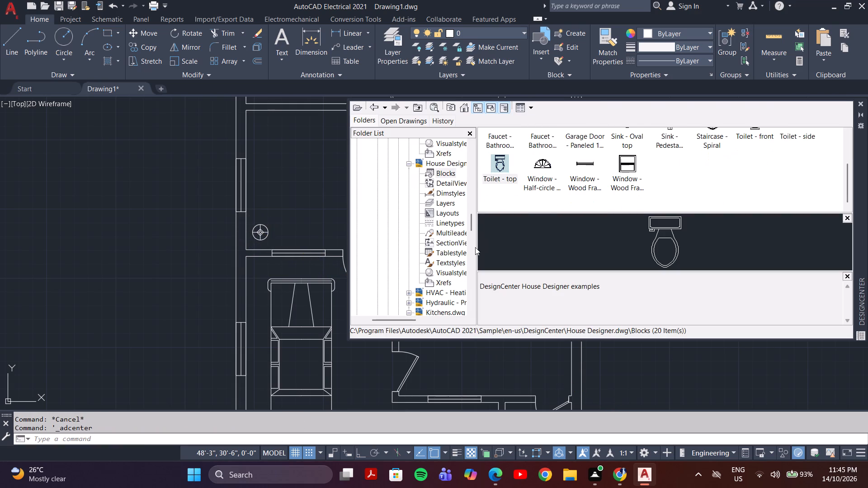
pyautogui.scroll(-1, 440, 277)
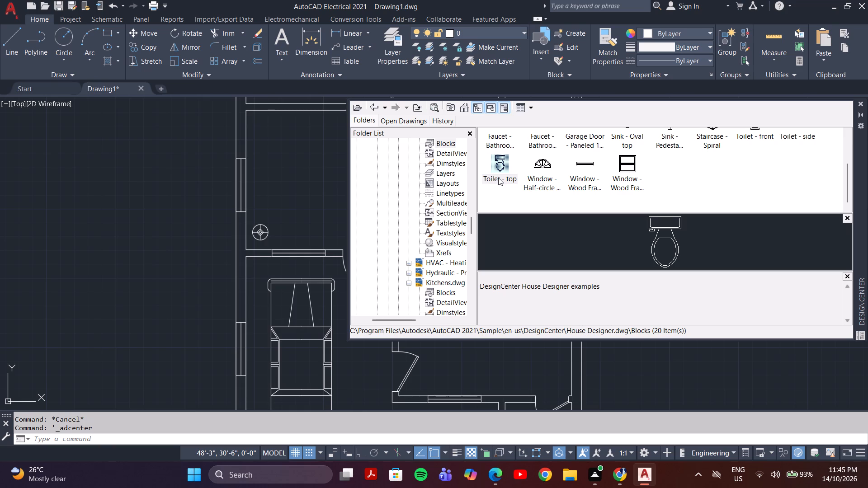
pyautogui.scroll(5, 574, 196)
pyautogui.scroll(-4, 574, 195)
pyautogui.scroll(4, 456, 216)
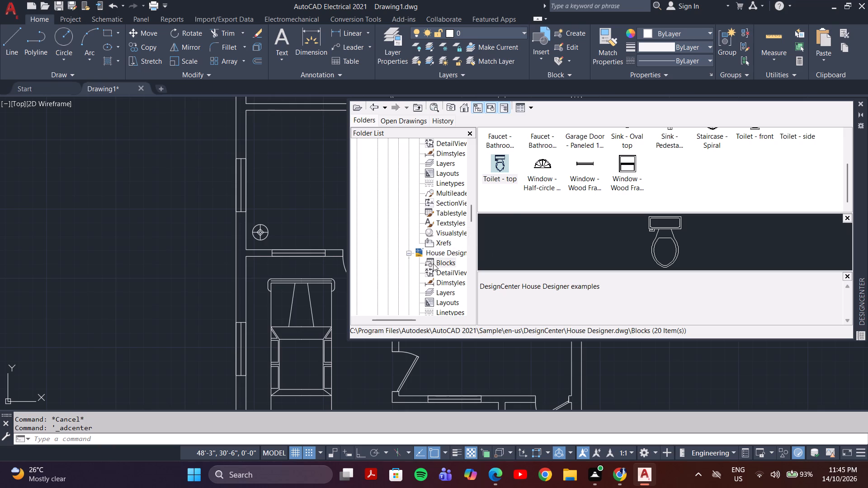
pyautogui.click(433, 263)
pyautogui.scroll(4, 437, 217)
pyautogui.click(439, 251)
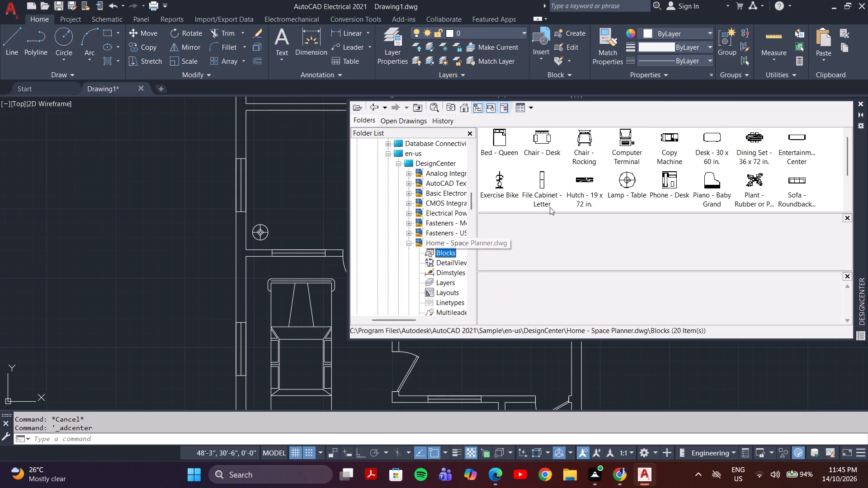
pyautogui.scroll(-4, 595, 187)
pyautogui.scroll(3, 595, 187)
pyautogui.moveTo(800, 179); pyautogui.dragTo(601, 244)
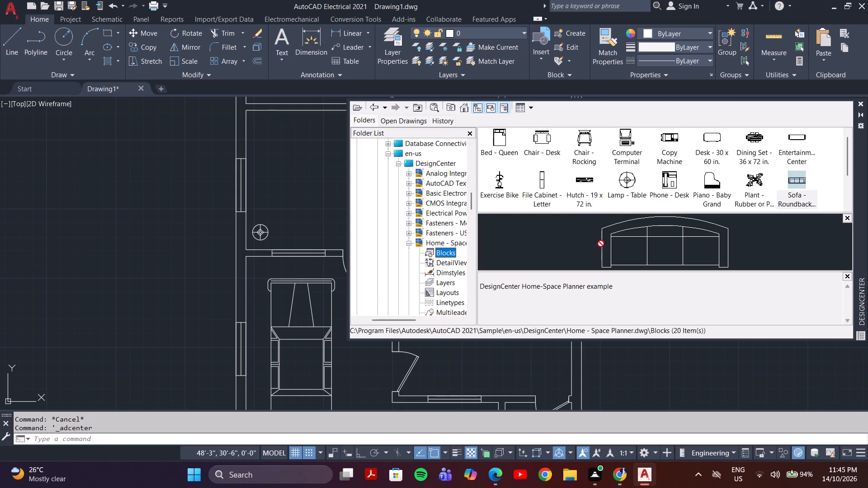
pyautogui.moveTo(601, 244); pyautogui.dragTo(185, 301)
# Insert the two-seat Sofa - Roundback block from Home - Space Planner.dwg just above the three-seat sofa, outside the left wall.
pyautogui.scroll(-3, 706, 180)
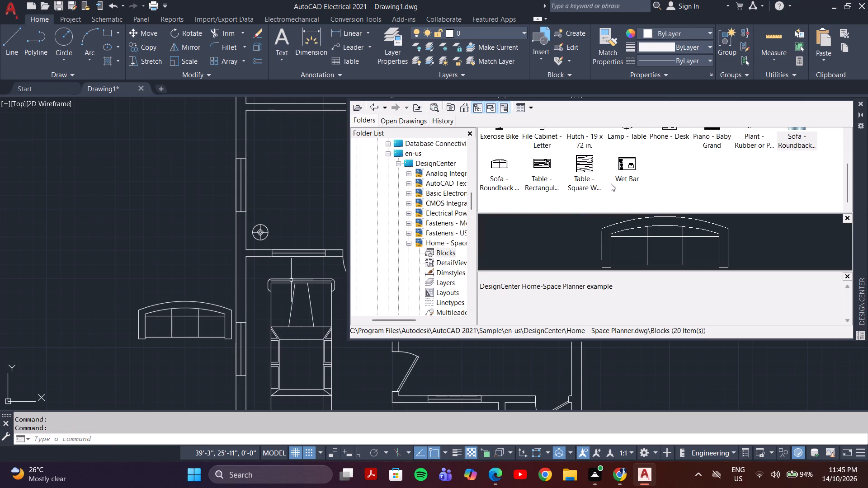
pyautogui.moveTo(495, 176); pyautogui.dragTo(174, 247)
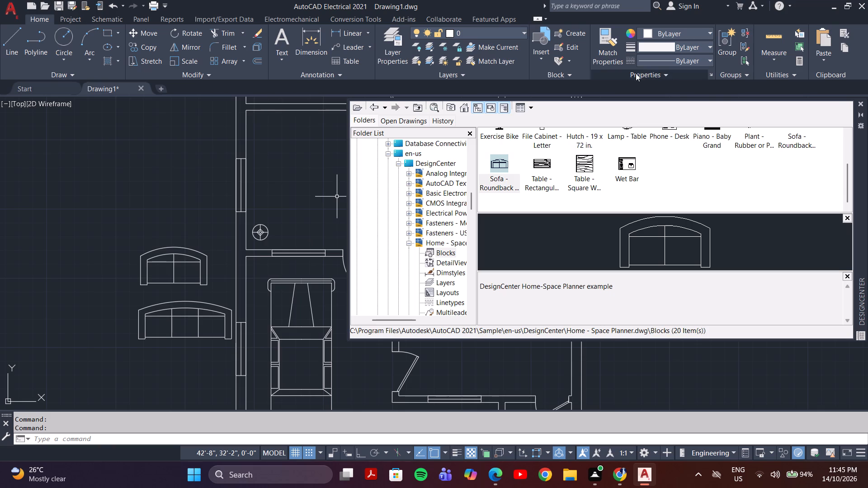
pyautogui.click(858, 102)
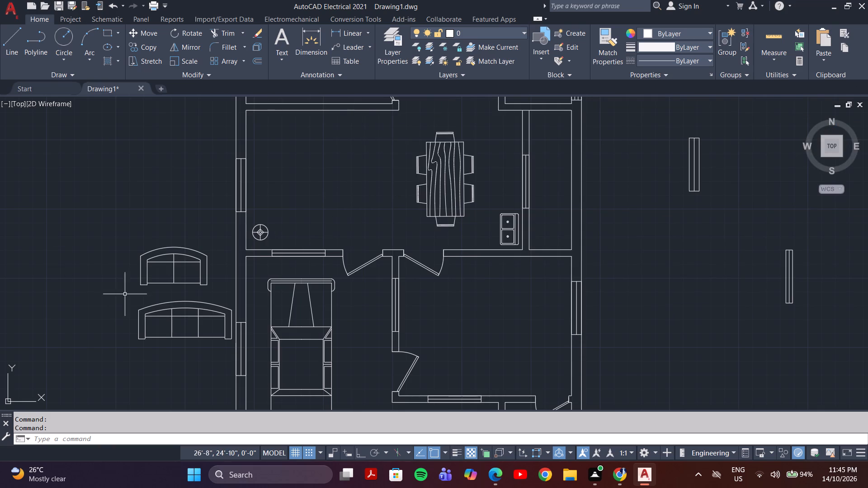
# Move the two-seat sofa into the dining room, beside the round lamp table and against the lower wall's window.
pyautogui.moveTo(152, 294); pyautogui.dragTo(170, 175, button='middle')
pyautogui.scroll(-1, 172, 180)
pyautogui.moveTo(172, 184); pyautogui.dragTo(148, 289, button='middle')
pyautogui.moveTo(166, 240); pyautogui.dragTo(160, 253)
pyautogui.click(149, 275)
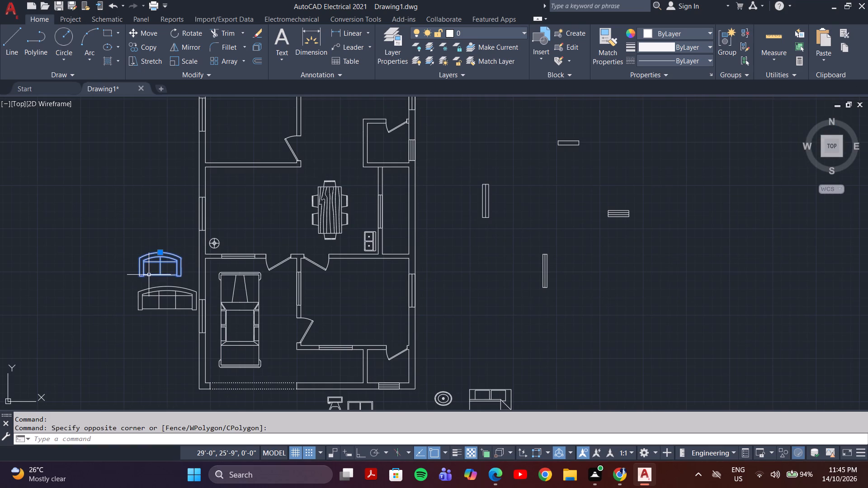
pyautogui.press('m')
pyautogui.press('Return')
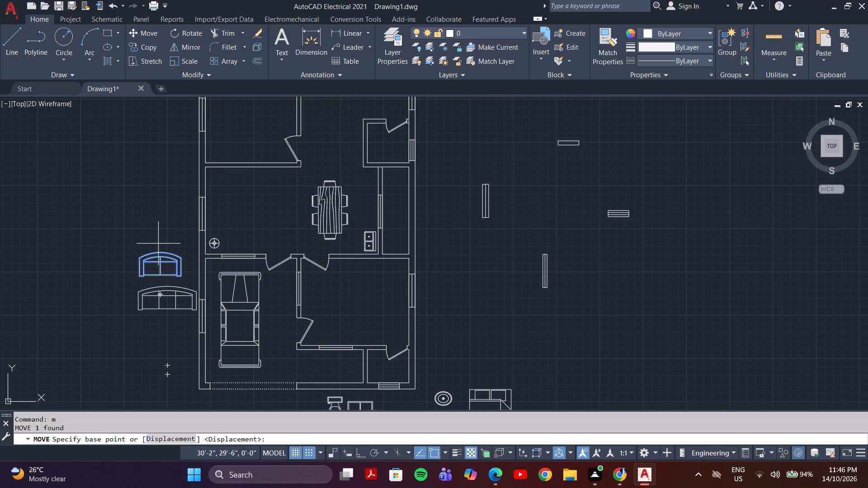
pyautogui.moveTo(152, 270); pyautogui.dragTo(178, 262)
pyautogui.click(234, 242)
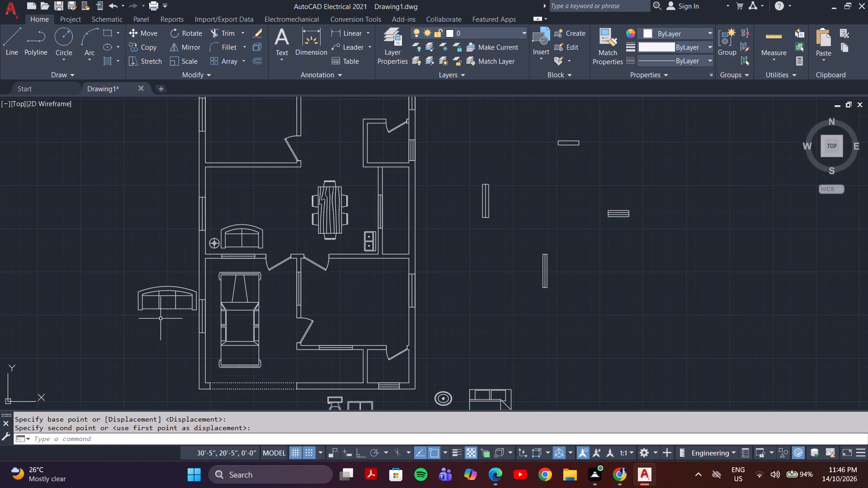
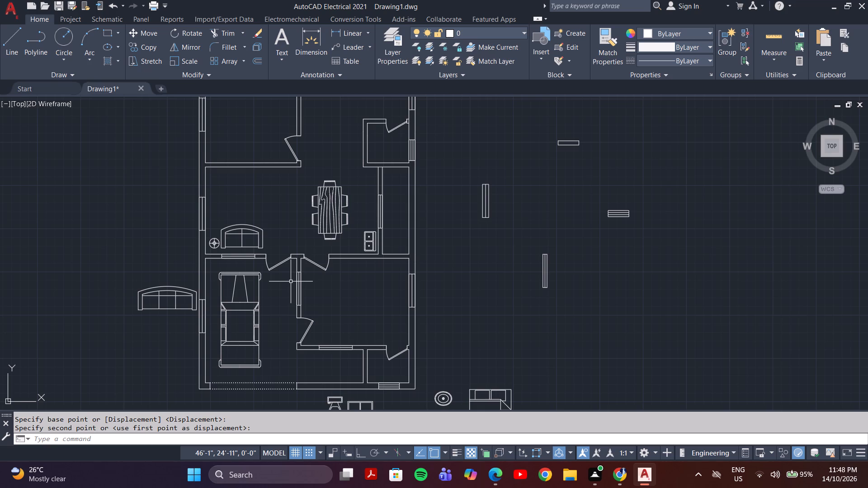
# Move the three-seat sofa from outside the house's left wall into the room beside the garage, against its upper wall.
pyautogui.moveTo(354, 304); pyautogui.dragTo(377, 308, button='middle')
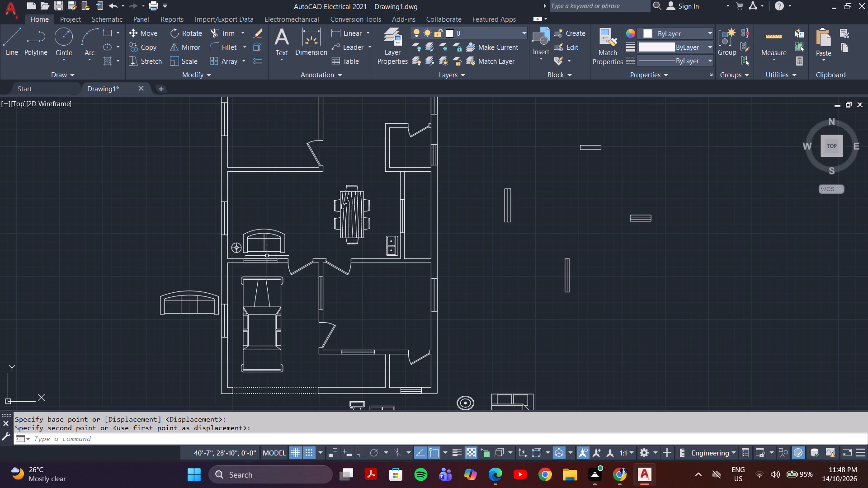
pyautogui.click(194, 286)
pyautogui.click(180, 319)
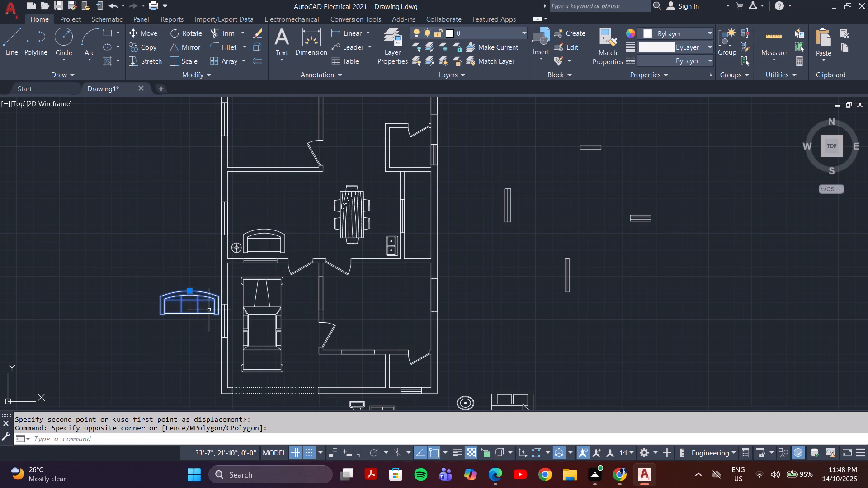
pyautogui.press('m')
pyautogui.press('Return')
pyautogui.moveTo(193, 305); pyautogui.dragTo(204, 282)
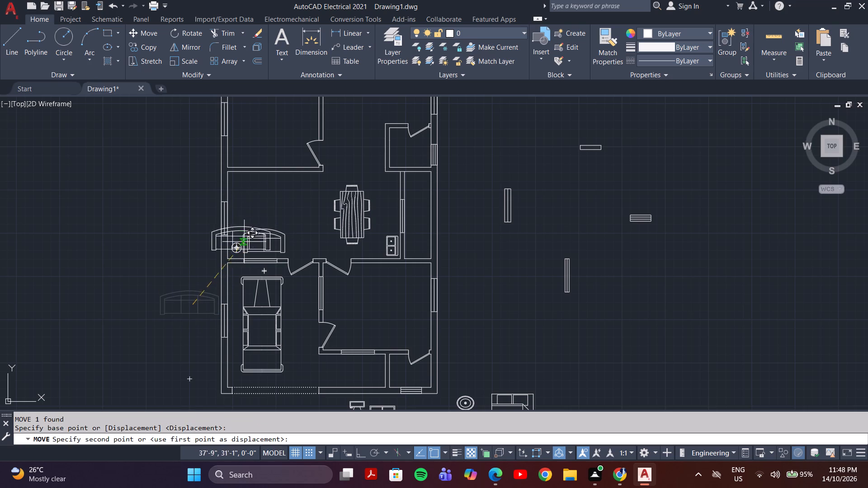
pyautogui.click(391, 280)
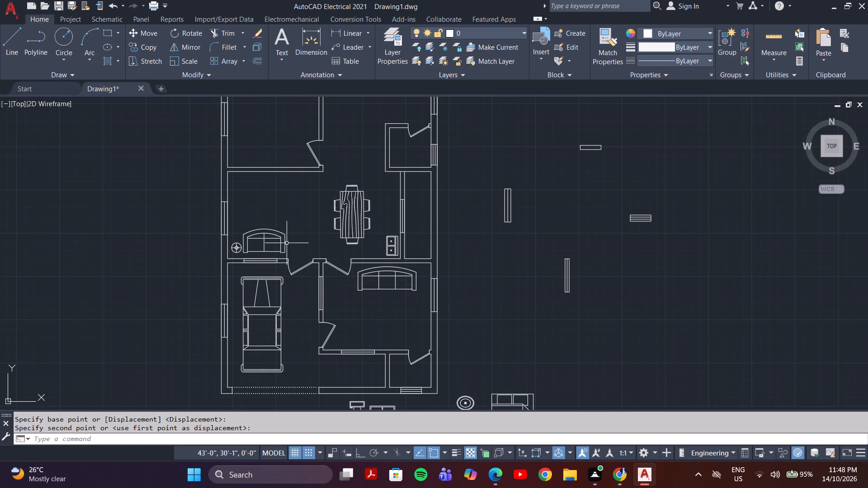
# Move the two-seat sofa from the dining room into the room beside the garage, just below the three-seat sofa.
pyautogui.click(286, 224)
pyautogui.click(269, 245)
pyautogui.press('m')
pyautogui.press('Return')
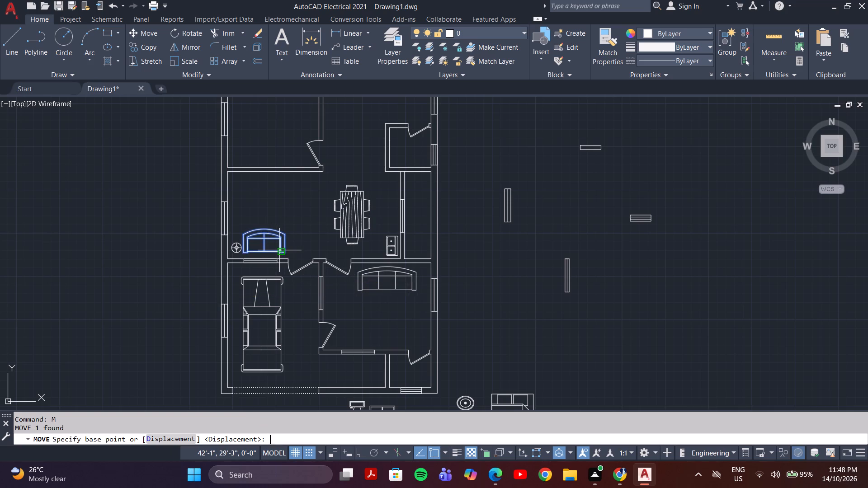
pyautogui.click(268, 242)
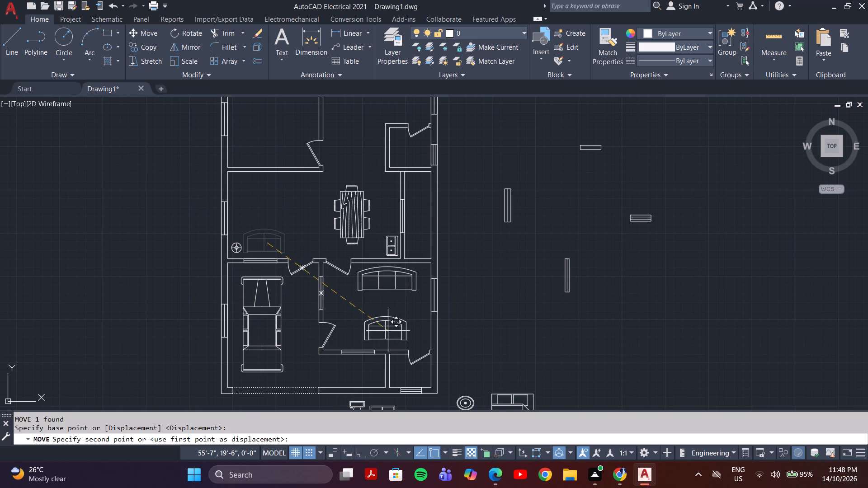
pyautogui.click(404, 318)
pyautogui.press('Escape')
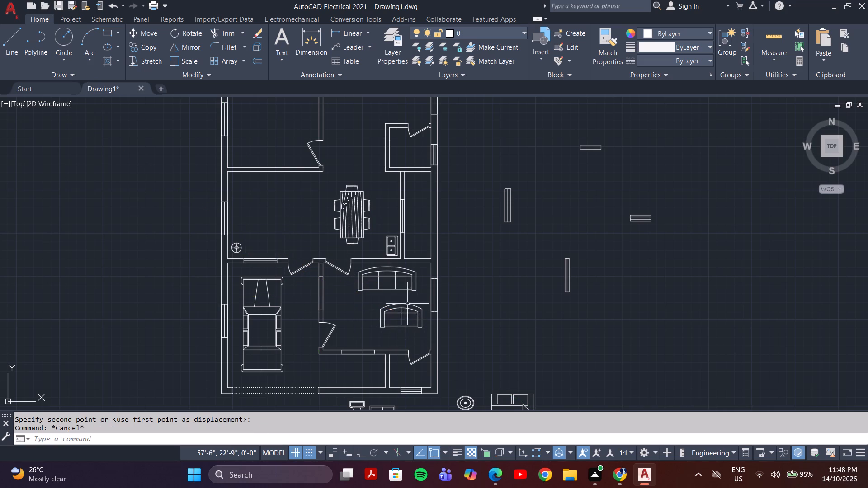
# Scale the three-seat sofa down slightly from its upper-left corner.
pyautogui.click(396, 283)
pyautogui.press('s')
pyautogui.press('c')
pyautogui.press('Return')
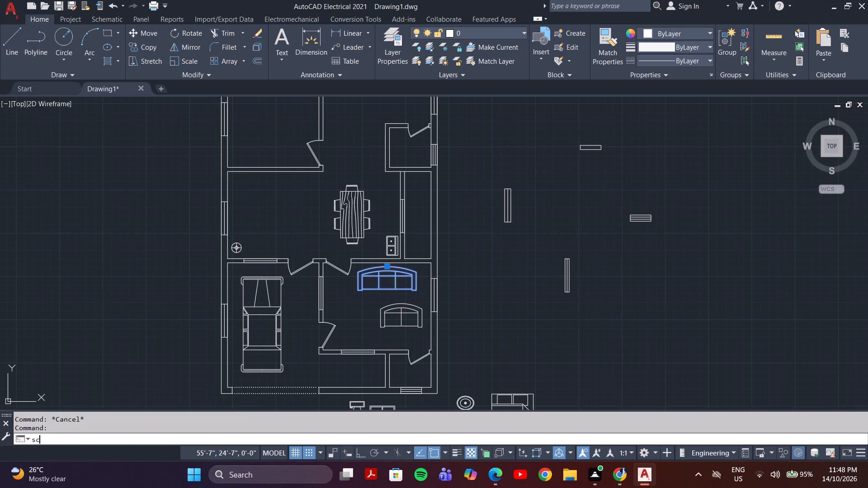
pyautogui.click(365, 267)
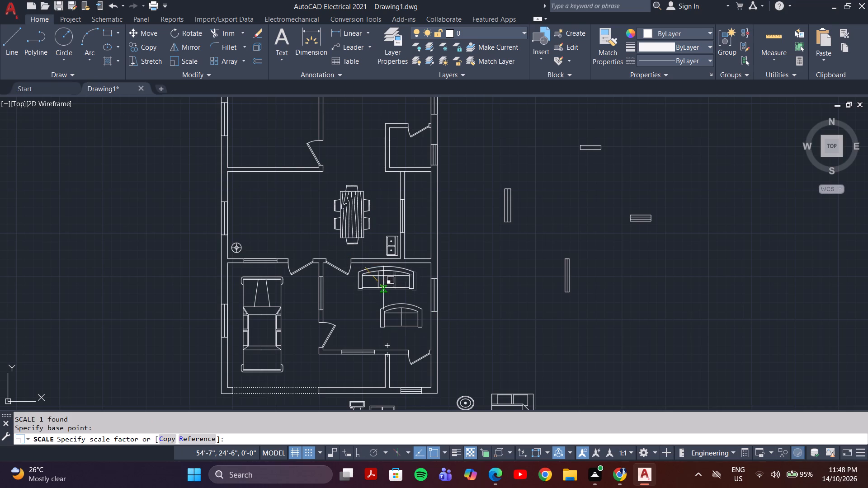
pyautogui.click(380, 286)
# Shift the three-seat sofa slightly to the right along the room's upper wall.
pyautogui.click(388, 281)
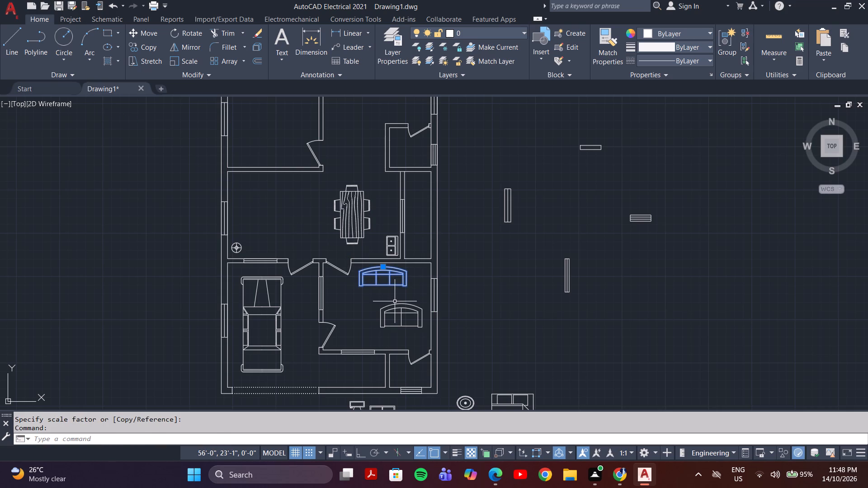
pyautogui.press('m')
pyautogui.press('Return')
pyautogui.click(385, 281)
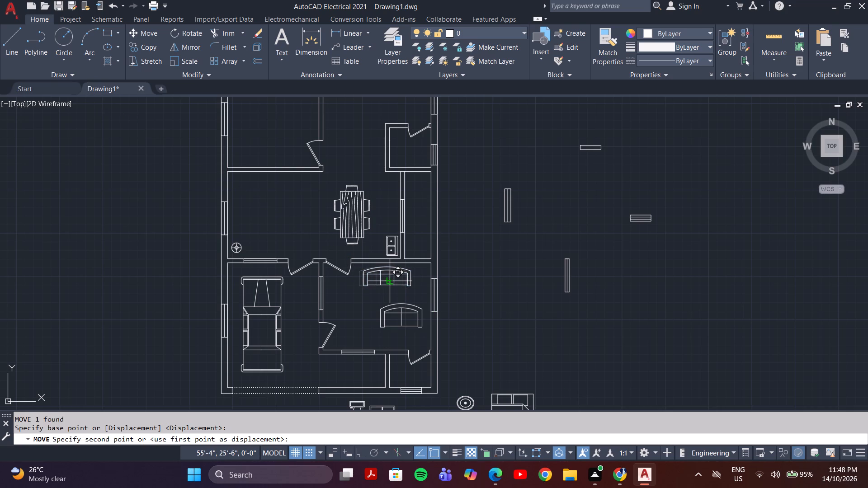
pyautogui.click(391, 284)
# Rotate the two-seat sofa 90 degrees clockwise with Ortho on so its back faces the house's right wall.
pyautogui.click(405, 309)
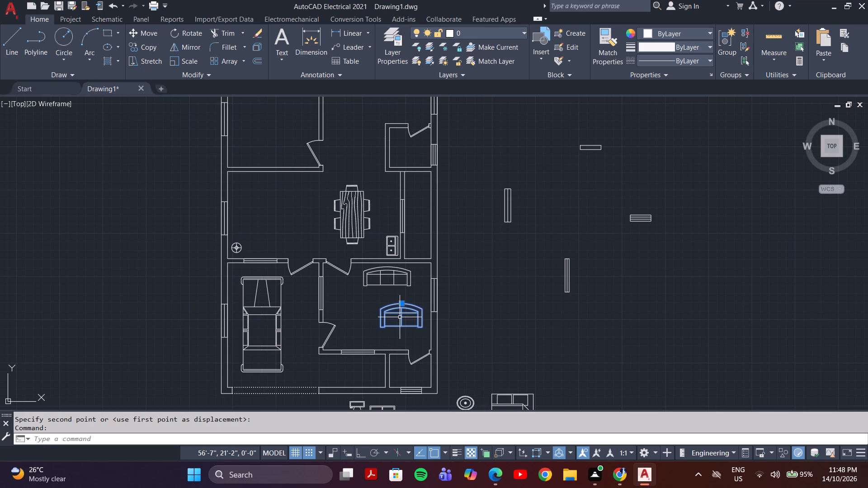
pyautogui.press('r')
pyautogui.press('o')
pyautogui.press('Return')
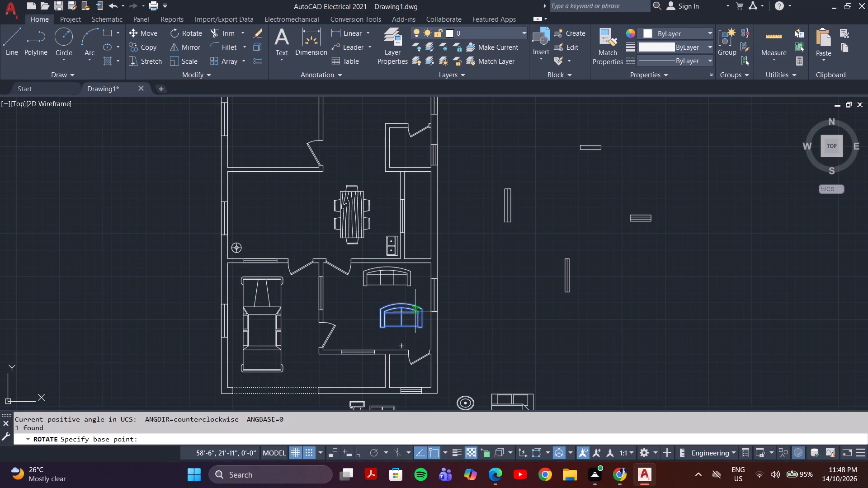
pyautogui.click(420, 307)
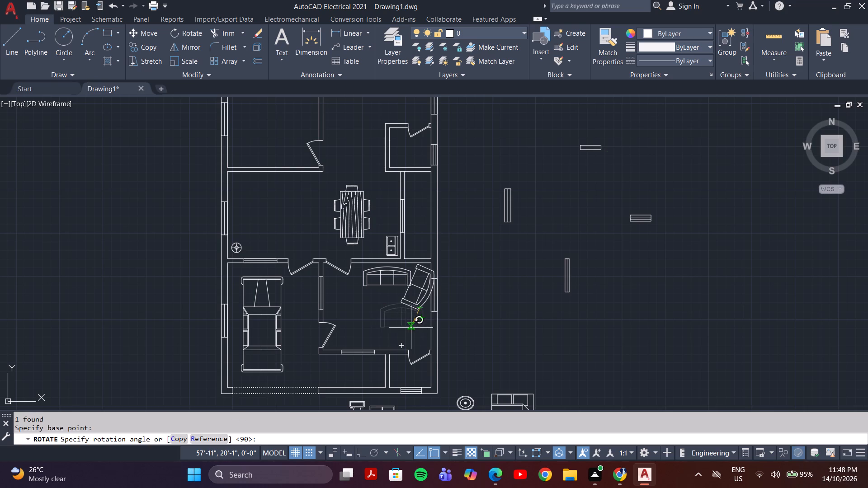
pyautogui.press('F8')
pyautogui.click(418, 334)
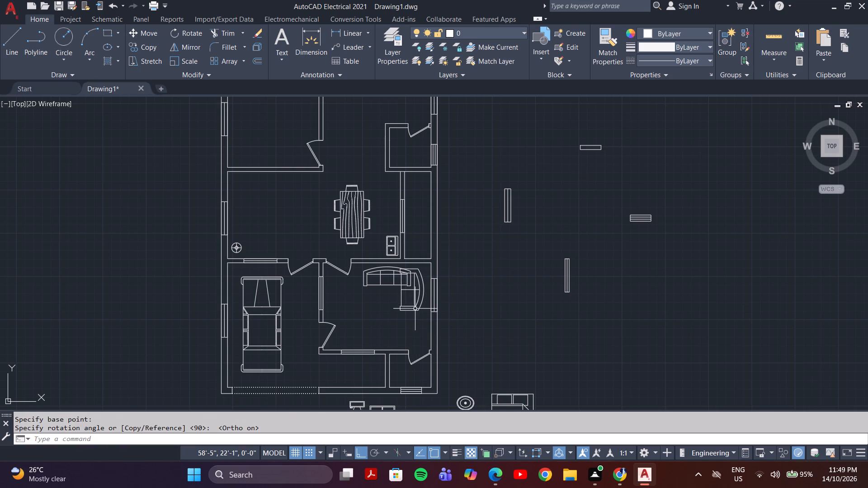
# Turn Ortho off and move the two-seat sofa down beside the right wall, clear of the three-seat sofa.
pyautogui.click(413, 305)
pyautogui.press('m')
pyautogui.press('Return')
pyautogui.click(417, 290)
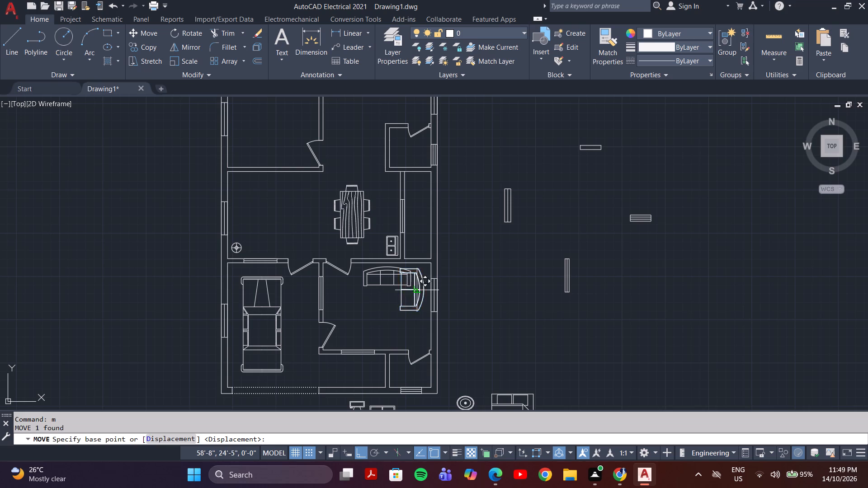
pyautogui.press('F8')
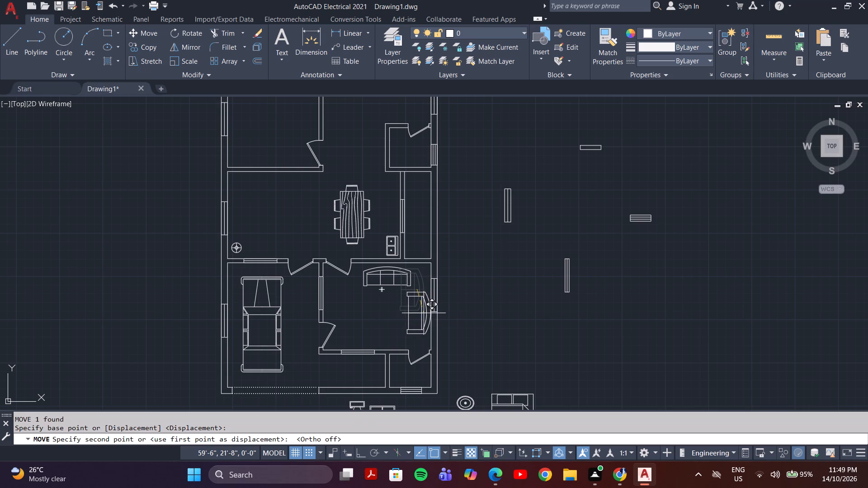
pyautogui.click(420, 315)
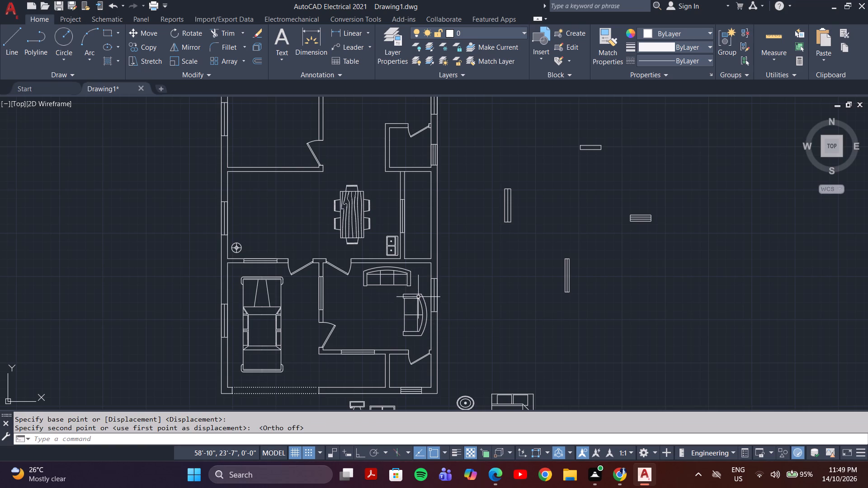
# Scale the two-seat sofa down slightly from its upper end to suit the three-seat sofa.
pyautogui.click(418, 296)
pyautogui.click(413, 303)
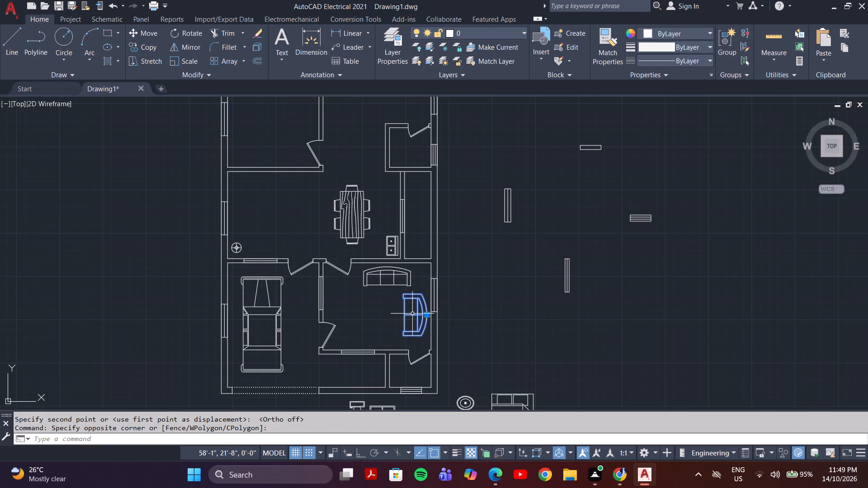
pyautogui.write('sc')
pyautogui.press('Return')
pyautogui.click(419, 294)
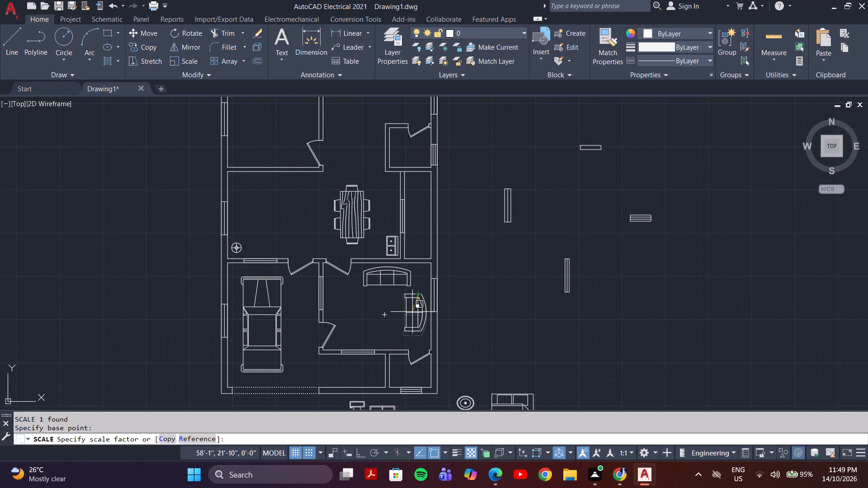
pyautogui.click(413, 310)
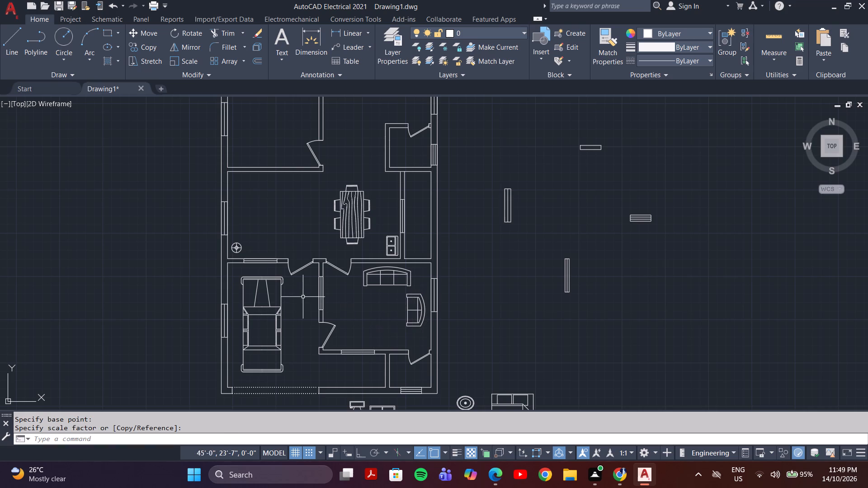
# Move the round lamp table from the dining room's lower-left corner to the open space between the two sofas.
pyautogui.click(241, 247)
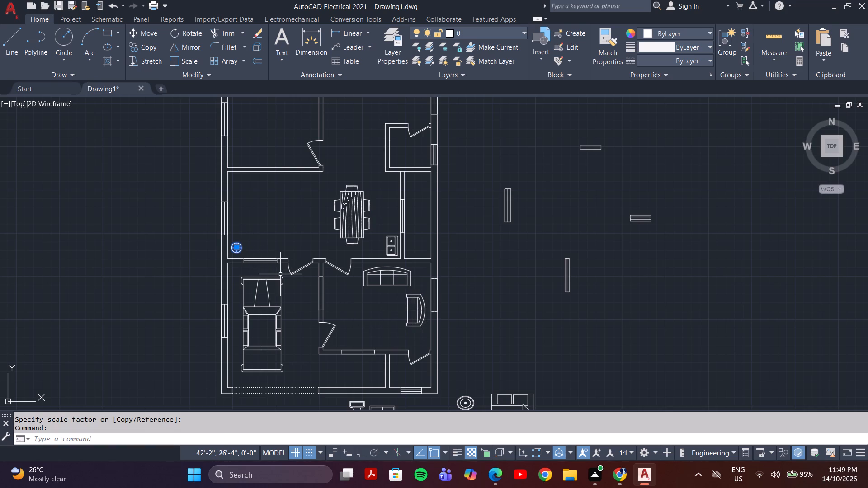
pyautogui.press('m')
pyautogui.press('Return')
pyautogui.click(236, 249)
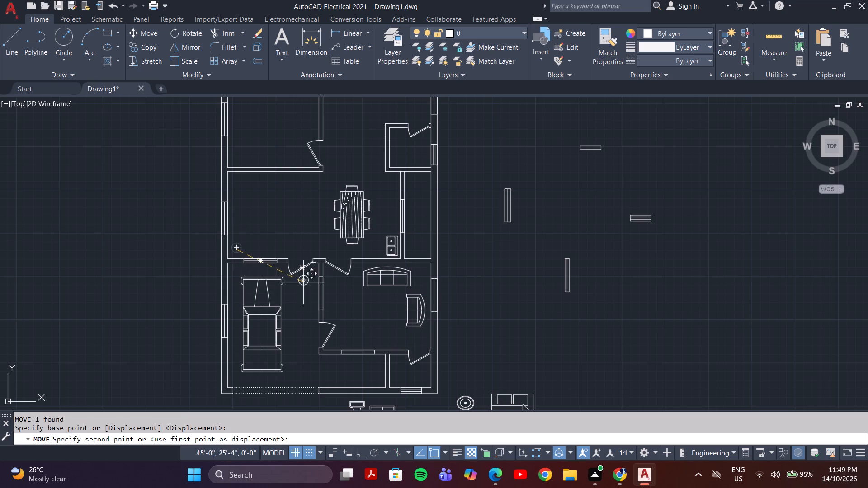
pyautogui.click(383, 310)
# Scale the round lamp table up from its centre to roughly twice its size as a coffee table.
pyautogui.click(384, 306)
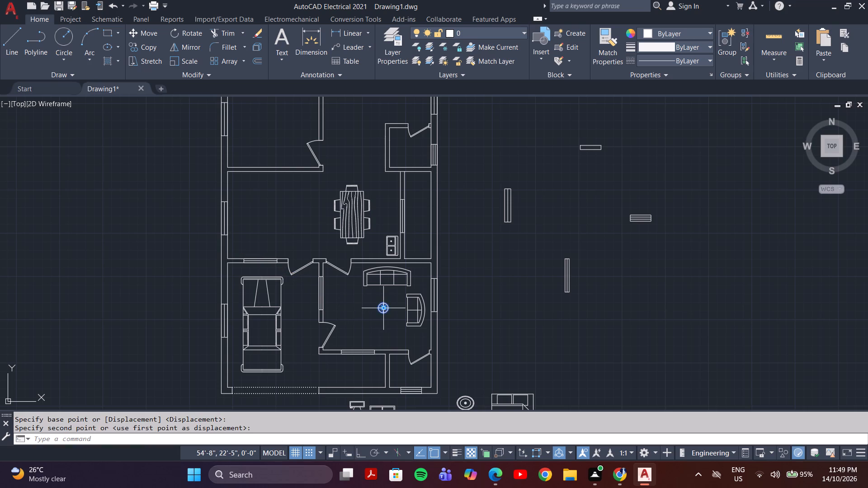
pyautogui.write('sc')
pyautogui.press('Return')
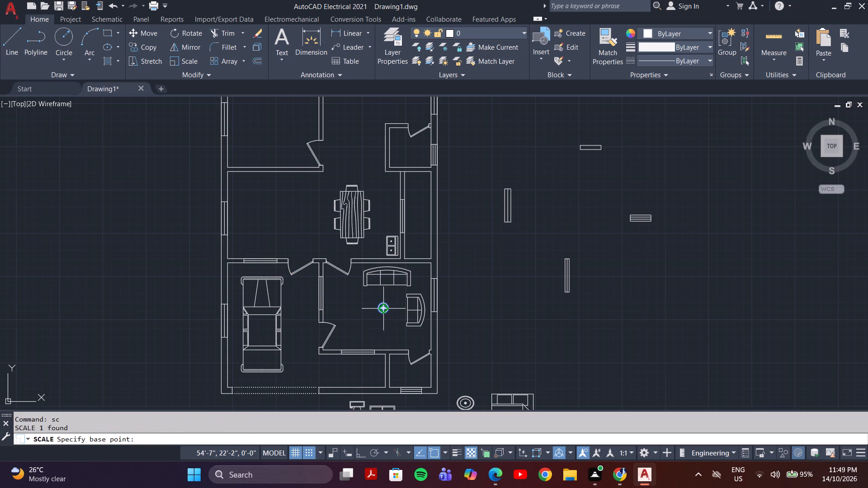
pyautogui.click(382, 306)
pyautogui.click(375, 316)
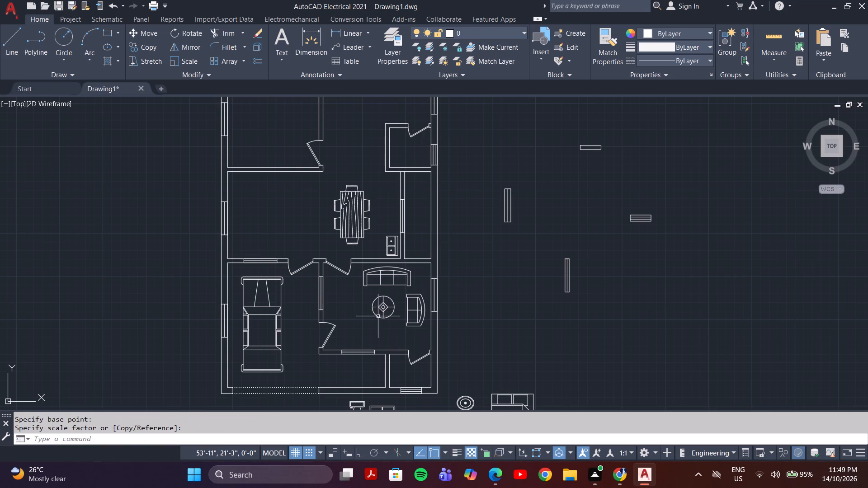
# Nudge the enlarged round table slightly down and left, away from the two sofas.
pyautogui.click(383, 305)
pyautogui.press('m')
pyautogui.press('Return')
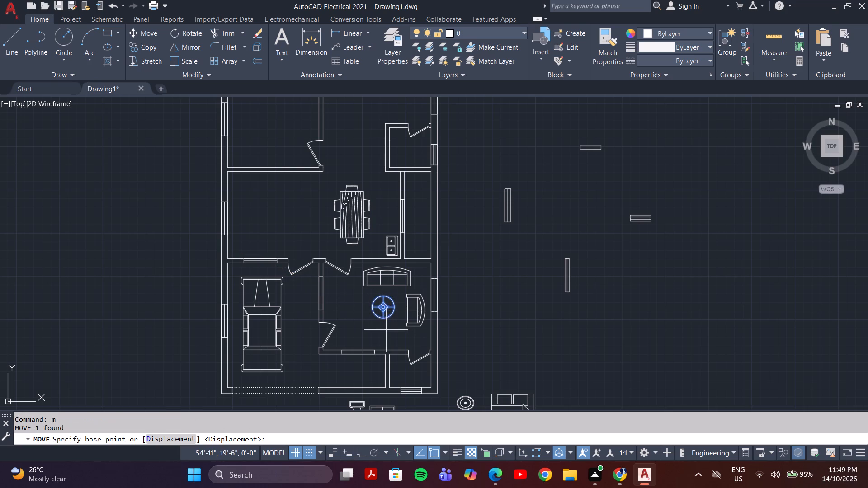
pyautogui.click(386, 304)
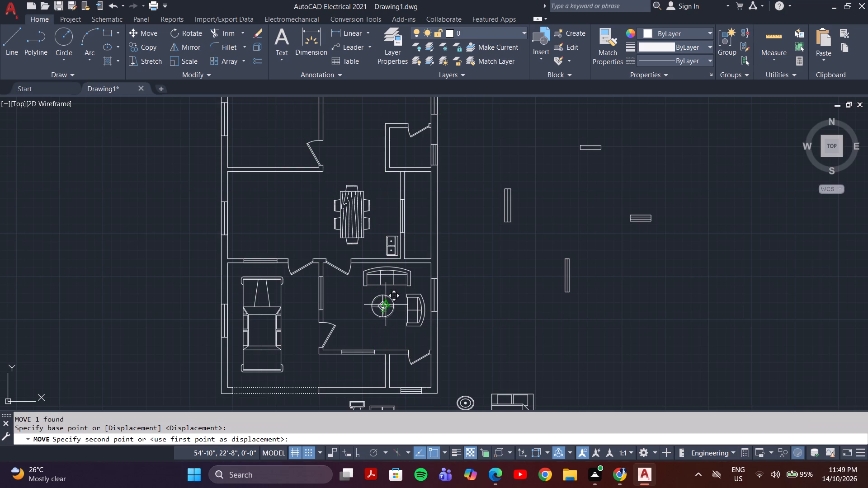
pyautogui.click(381, 309)
# Insert the Kitchen Layout - 7 x 8 block from the Kitchens.dwg sample in the empty area left of the house.
pyautogui.scroll(-1, 383, 308)
pyautogui.moveTo(349, 296); pyautogui.dragTo(366, 324, button='middle')
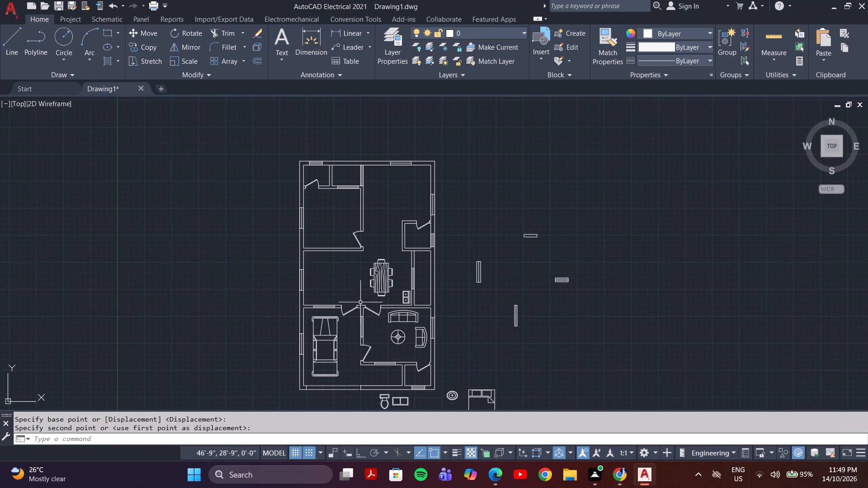
pyautogui.scroll(-1, 471, 314)
pyautogui.moveTo(481, 309); pyautogui.dragTo(489, 286, button='middle')
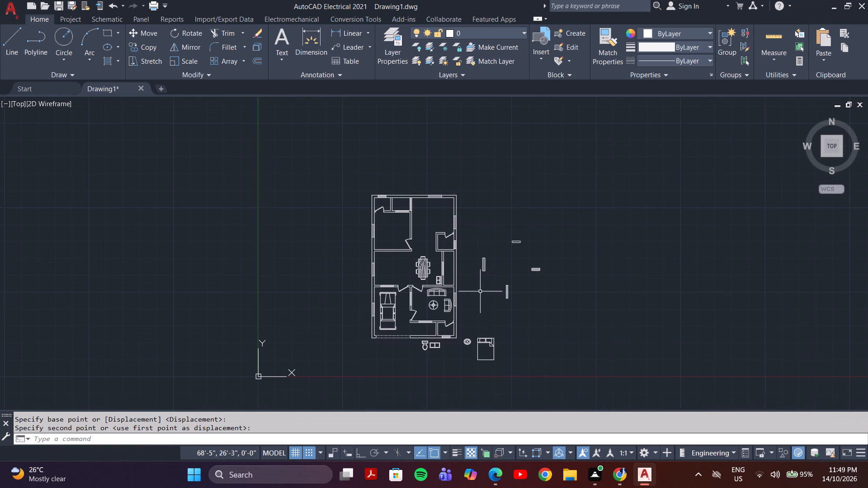
pyautogui.hotkey('ctrl', '2')
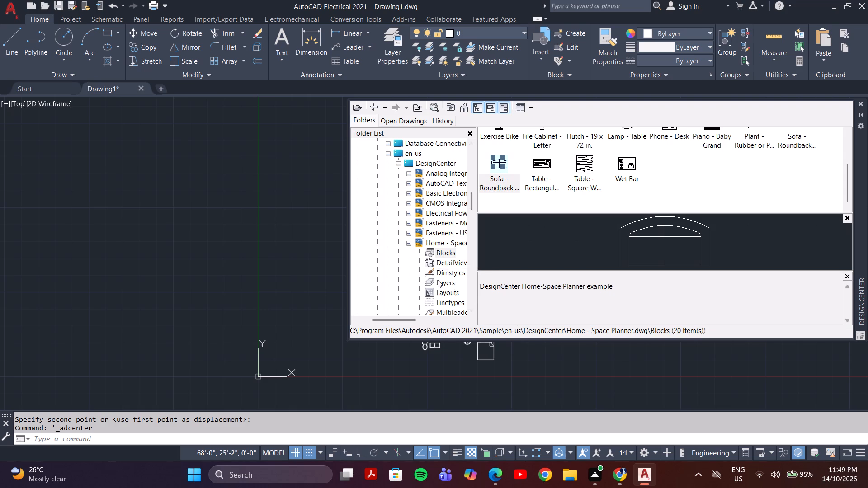
pyautogui.scroll(-8, 438, 275)
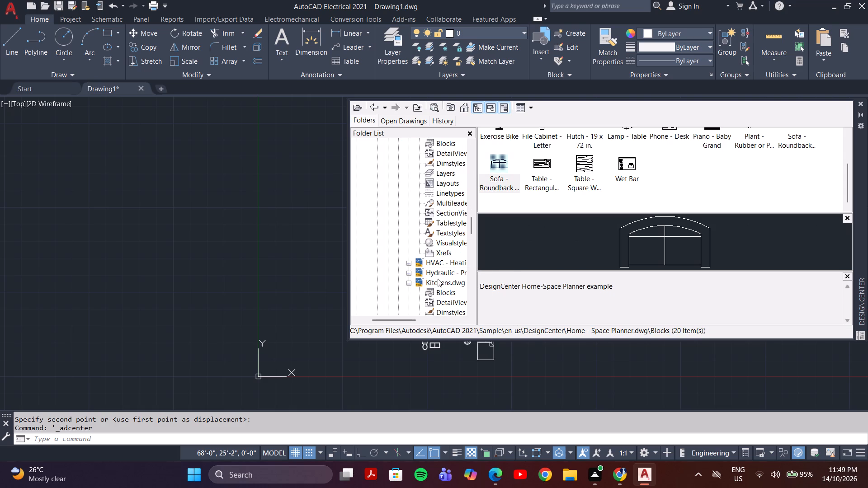
pyautogui.click(438, 293)
pyautogui.click(501, 180)
pyautogui.moveTo(500, 179); pyautogui.dragTo(239, 283)
pyautogui.click(628, 152)
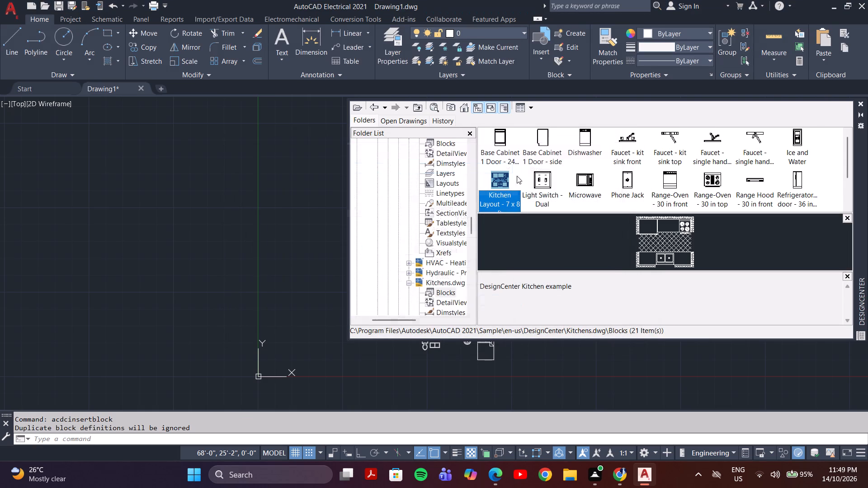
pyautogui.moveTo(496, 184); pyautogui.dragTo(255, 275)
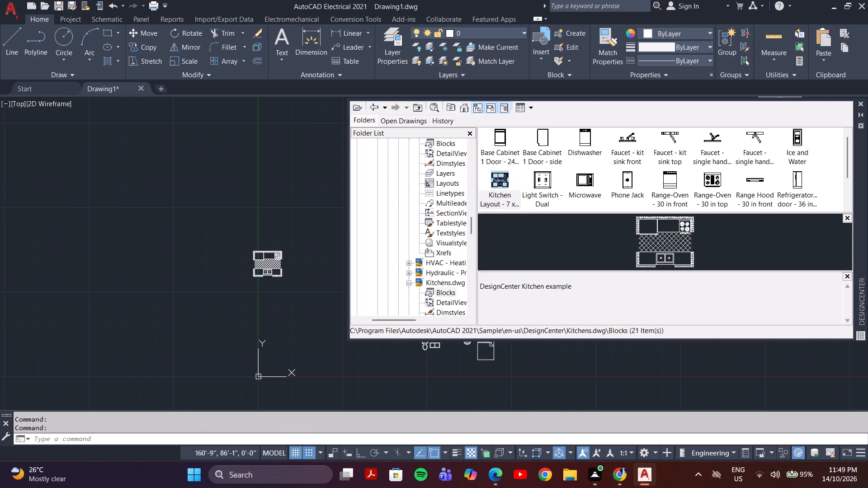
pyautogui.click(857, 103)
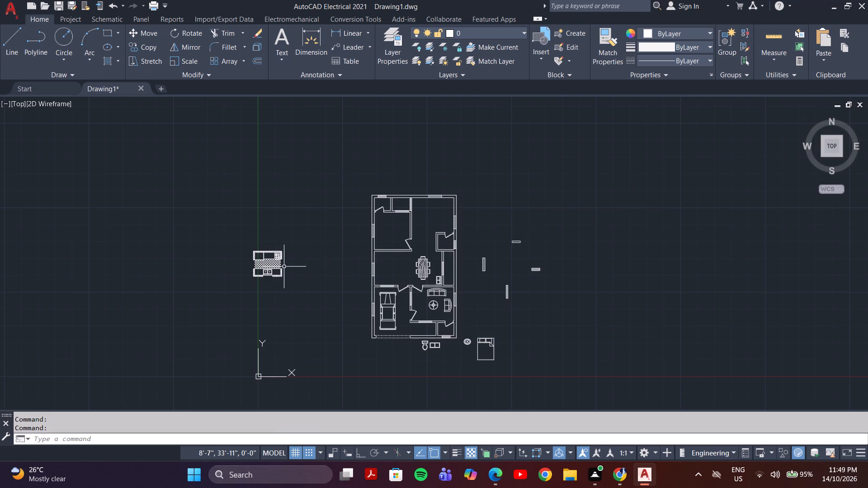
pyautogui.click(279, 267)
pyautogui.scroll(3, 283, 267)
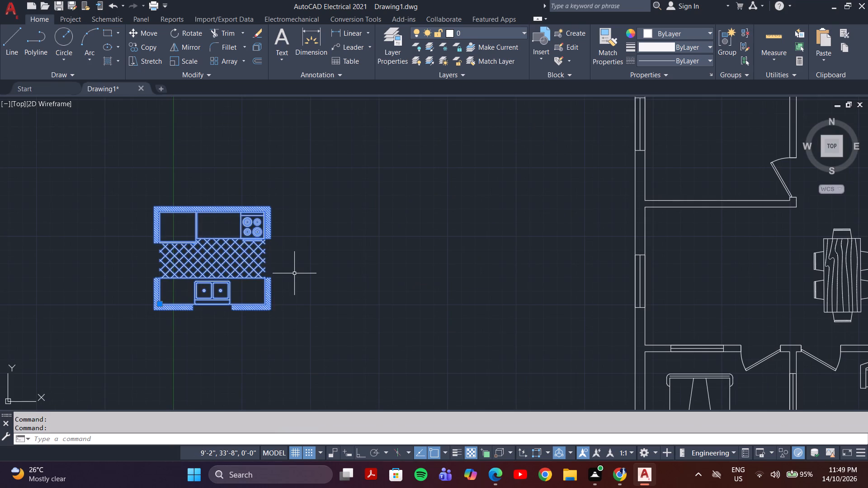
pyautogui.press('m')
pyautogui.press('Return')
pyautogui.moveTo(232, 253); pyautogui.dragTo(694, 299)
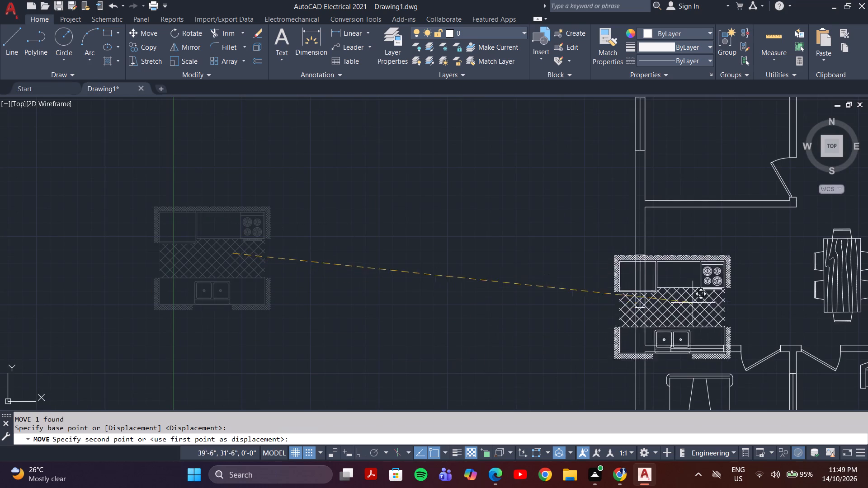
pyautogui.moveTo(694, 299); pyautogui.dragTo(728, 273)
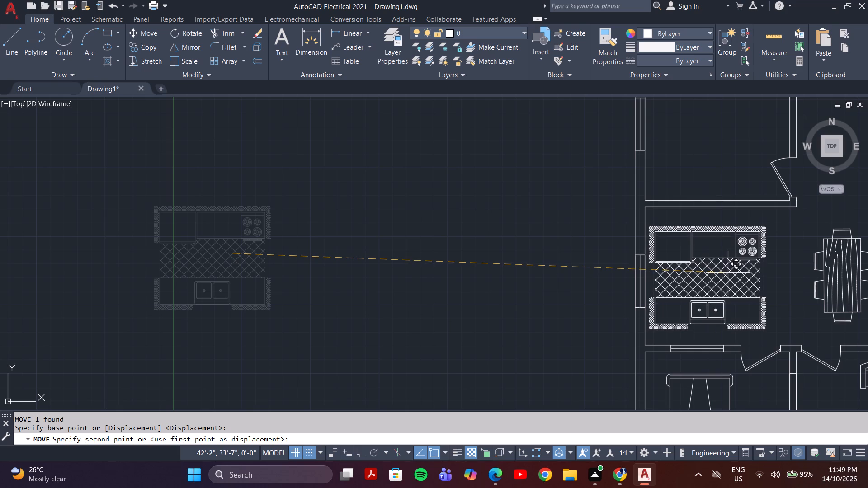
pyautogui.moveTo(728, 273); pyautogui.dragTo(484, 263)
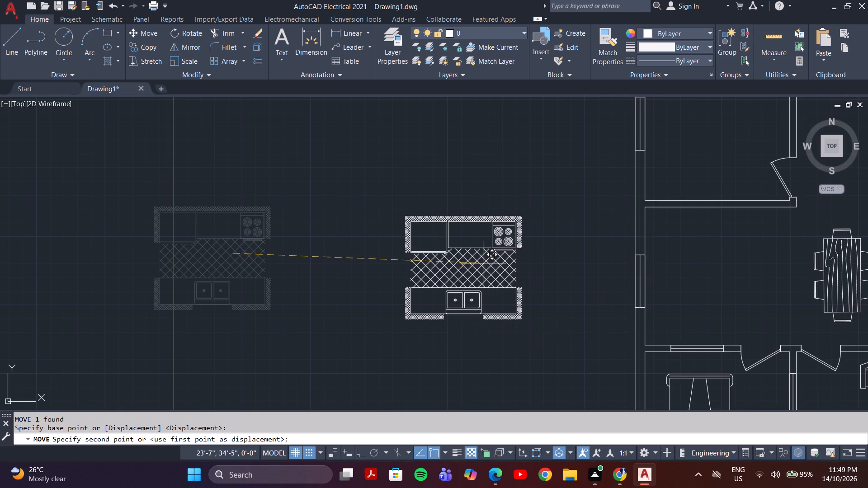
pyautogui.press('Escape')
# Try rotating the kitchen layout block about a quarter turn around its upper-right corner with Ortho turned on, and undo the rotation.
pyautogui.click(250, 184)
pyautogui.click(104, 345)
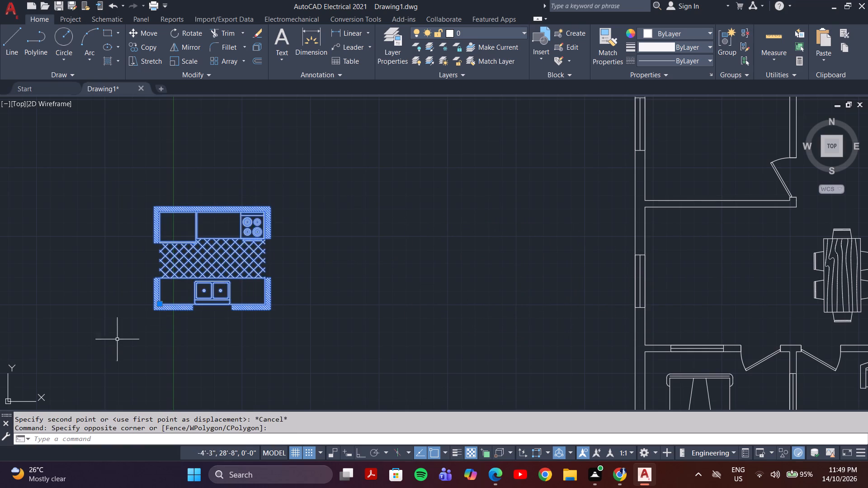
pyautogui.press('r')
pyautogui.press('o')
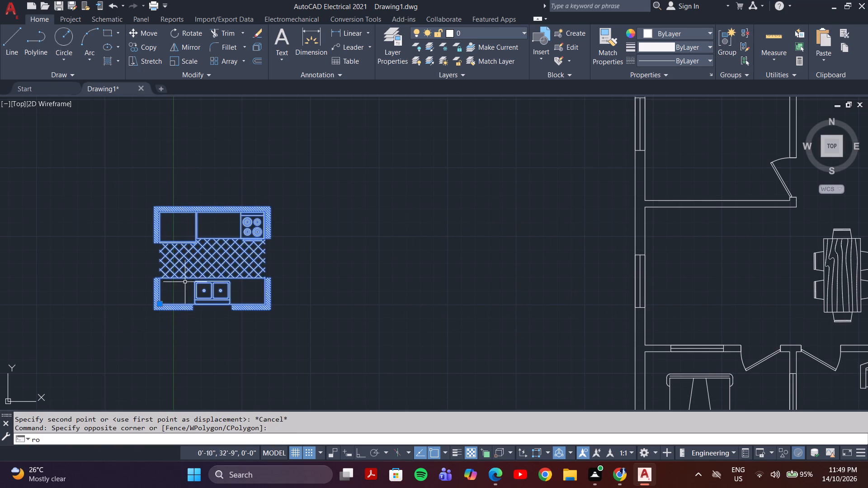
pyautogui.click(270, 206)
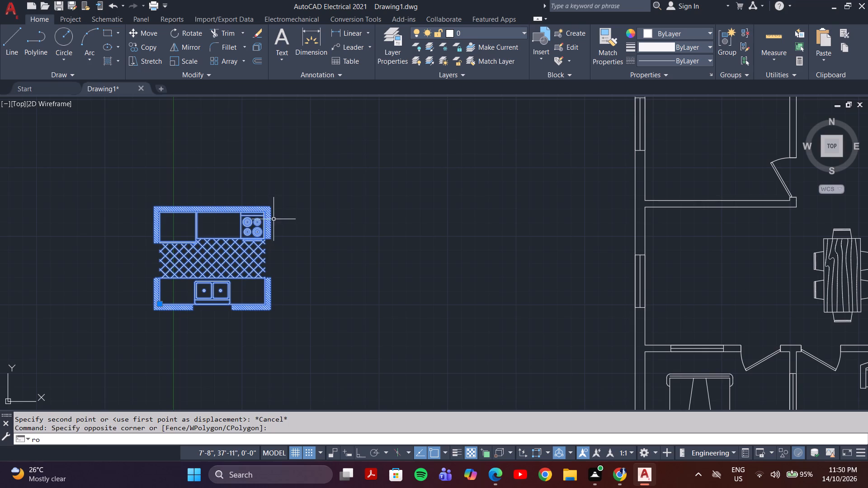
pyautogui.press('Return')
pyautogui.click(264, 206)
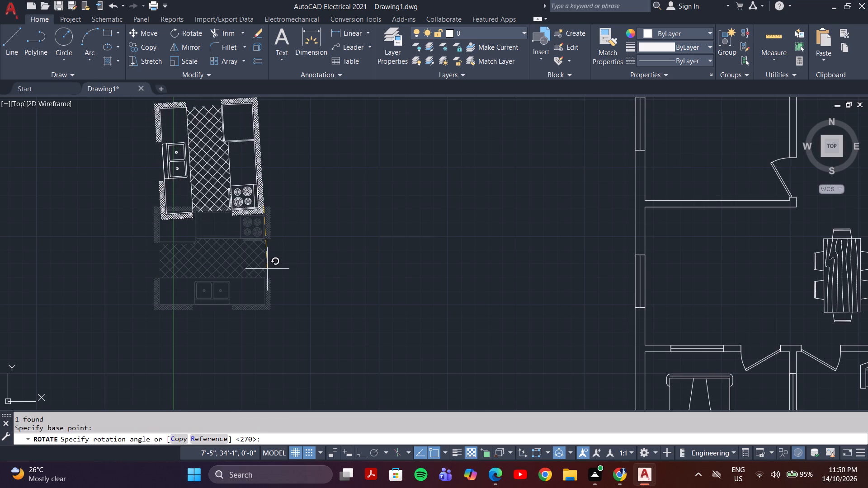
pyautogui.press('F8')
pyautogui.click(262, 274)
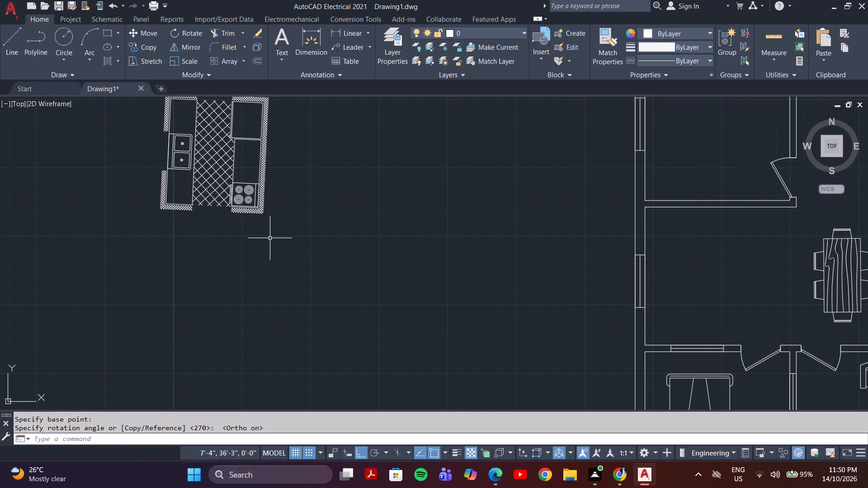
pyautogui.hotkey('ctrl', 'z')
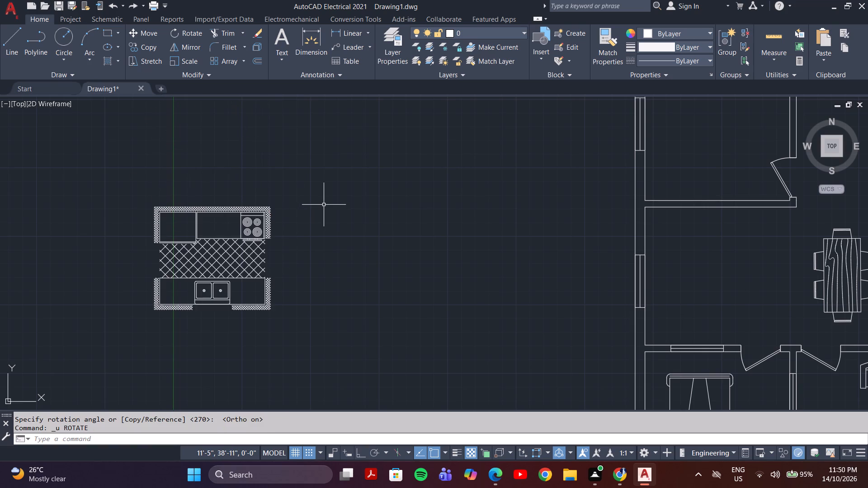
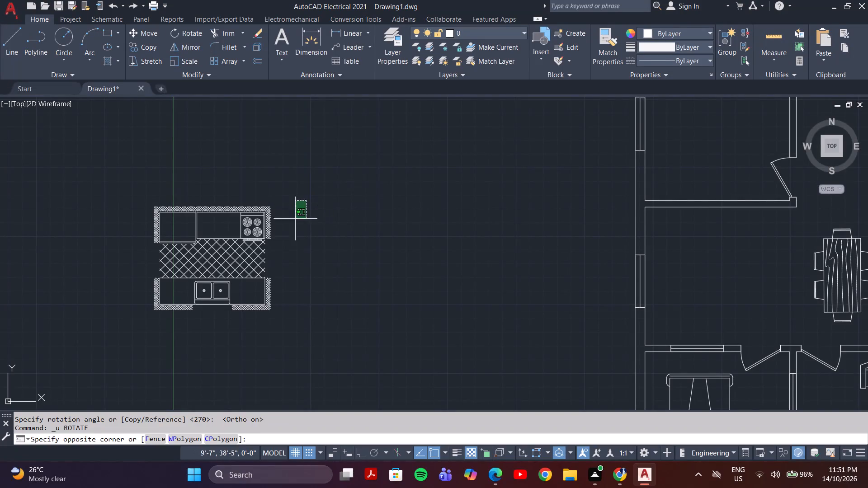
# Rotate the kitchen layout block a quarter turn clockwise about its upper-right corner with Ortho turned on.
pyautogui.moveTo(229, 278); pyautogui.dragTo(218, 298)
pyautogui.write('ro')
pyautogui.press('Return')
pyautogui.click(264, 206)
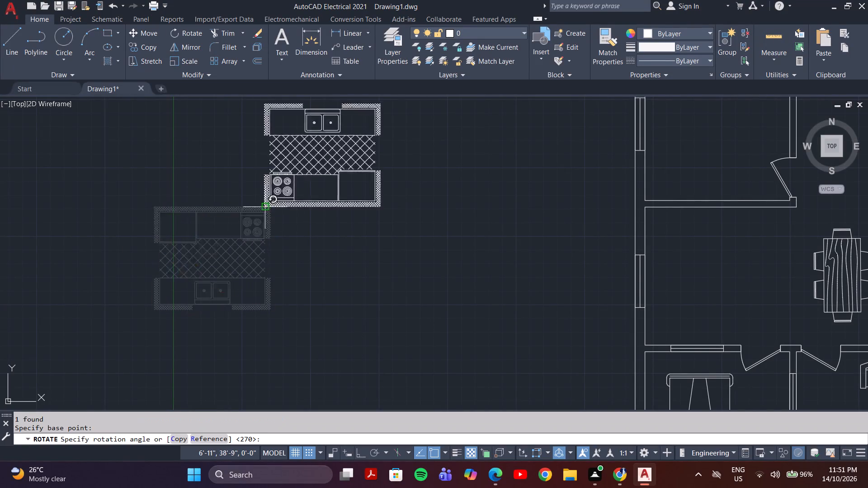
pyautogui.press('F8')
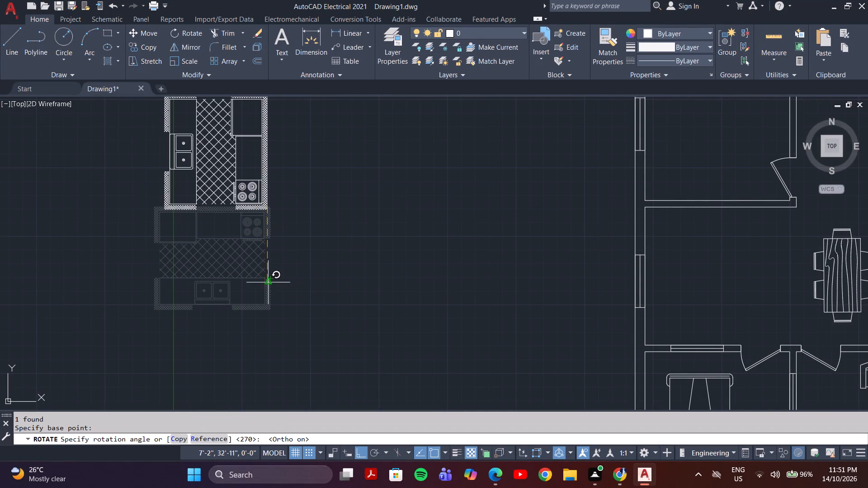
pyautogui.click(261, 284)
# Move the rotated kitchen layout block into the room beside the dining table, against the outer wall, with Ortho off.
pyautogui.moveTo(254, 253); pyautogui.dragTo(281, 385, button='middle')
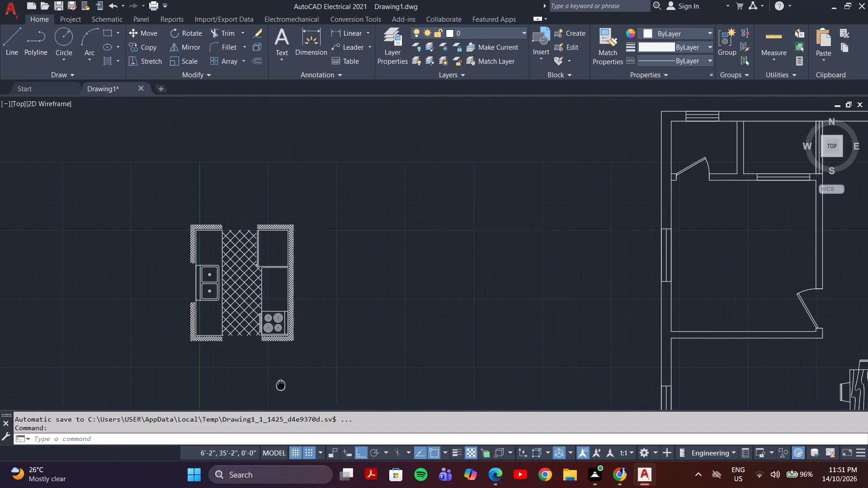
pyautogui.moveTo(281, 385); pyautogui.dragTo(282, 384, button='middle')
pyautogui.click(286, 235)
pyautogui.click(231, 305)
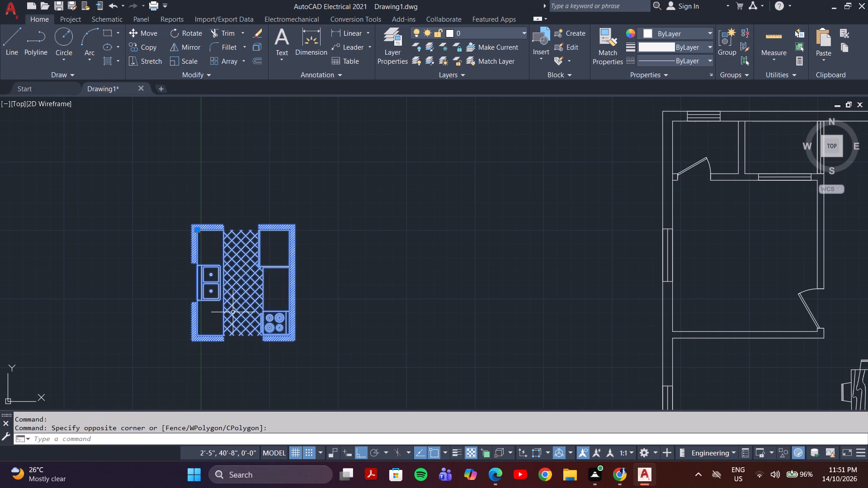
pyautogui.press('m')
pyautogui.press('Return')
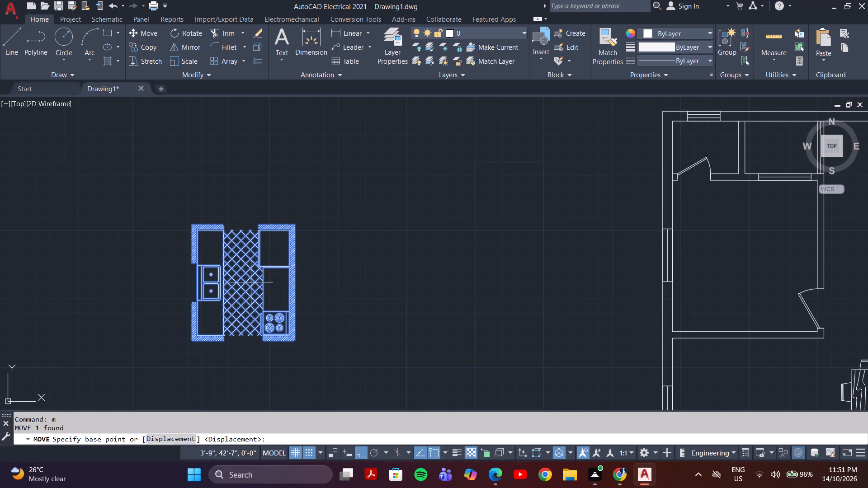
pyautogui.click(236, 238)
pyautogui.moveTo(524, 342); pyautogui.dragTo(532, 307, button='middle')
pyautogui.press('F8')
pyautogui.moveTo(648, 392); pyautogui.dragTo(649, 391, button='middle')
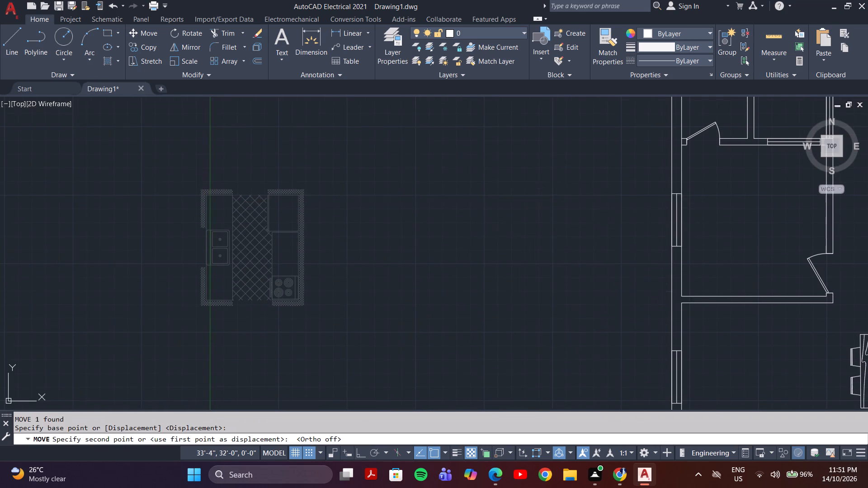
pyautogui.moveTo(649, 391); pyautogui.dragTo(470, 239, button='middle')
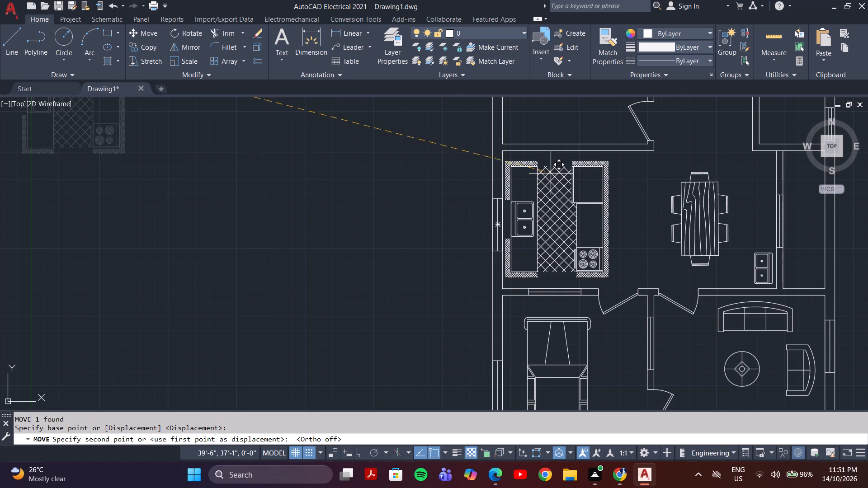
pyautogui.click(552, 171)
# Scale the kitchen layout block down from its upper-left corner to roughly four fifths of its size.
pyautogui.click(545, 171)
pyautogui.write('sc')
pyautogui.press('Return')
pyautogui.click(506, 163)
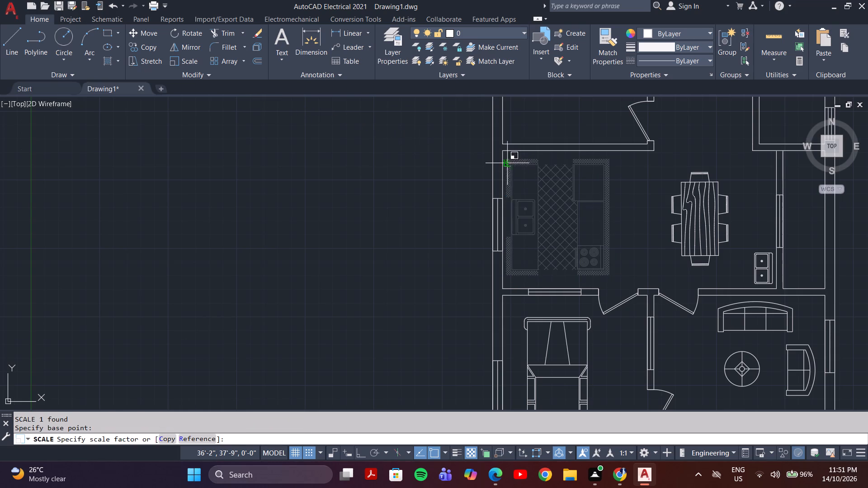
pyautogui.click(528, 205)
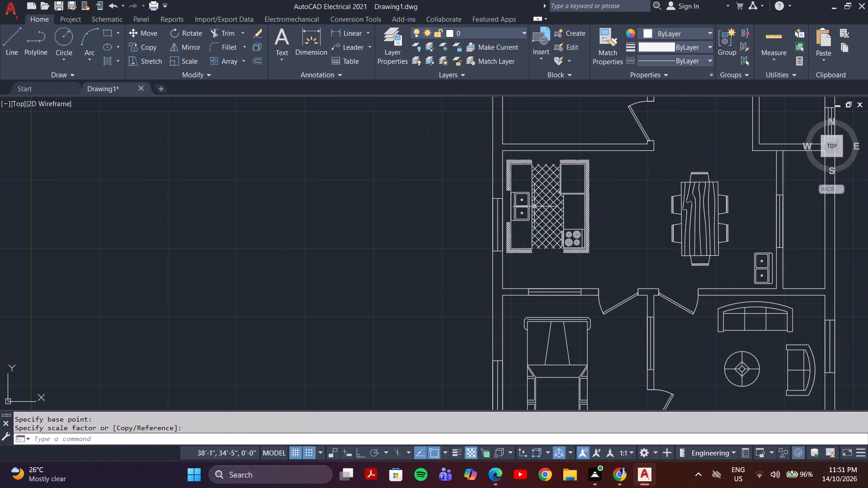
# Move the reduced kitchen layout block slightly down to centre it between the room's upper and lower walls.
pyautogui.click(540, 204)
pyautogui.press('m')
pyautogui.press('Return')
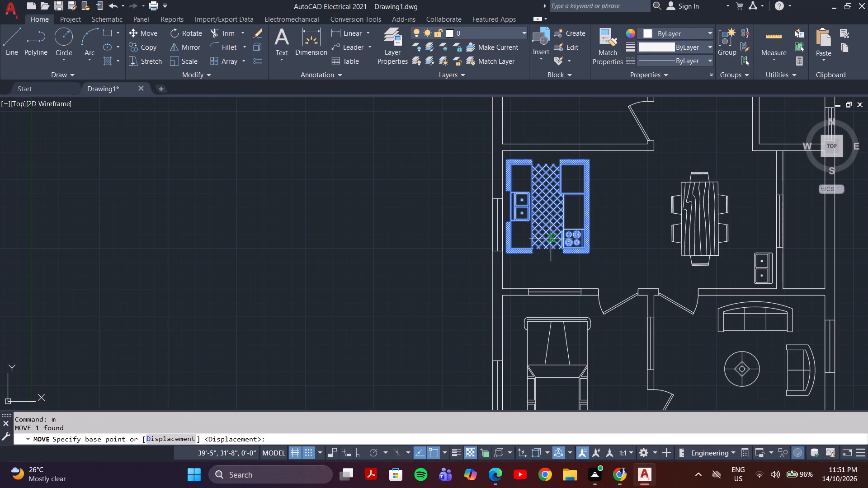
pyautogui.click(547, 202)
pyautogui.click(545, 223)
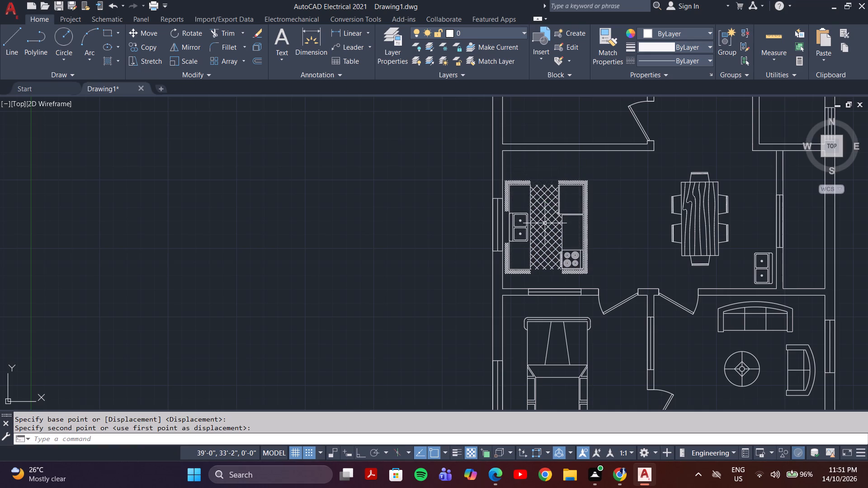
# Set the current linetype to ACAD_ISO07W100 for drawing dotted lines.
pyautogui.click(8, 52)
pyautogui.scroll(2, 576, 279)
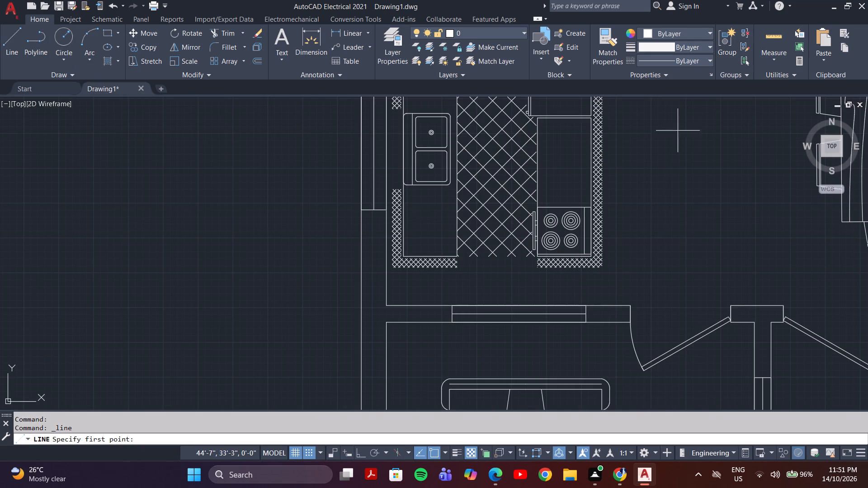
pyautogui.click(698, 59)
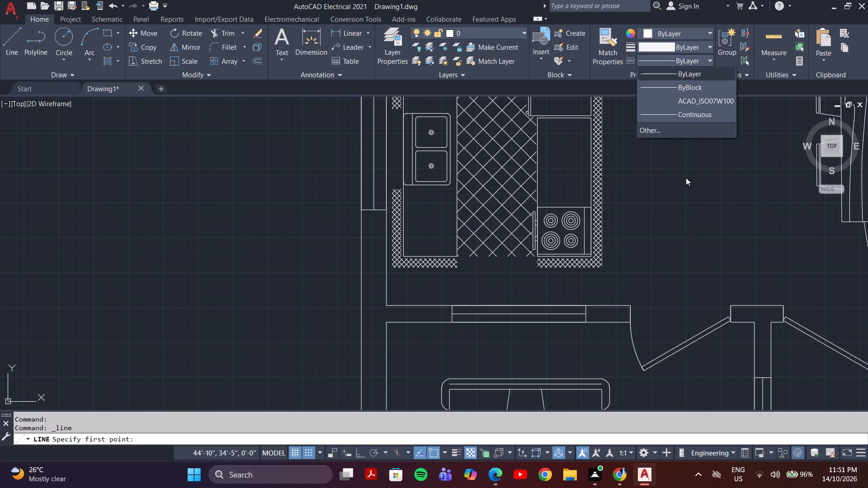
pyautogui.click(698, 99)
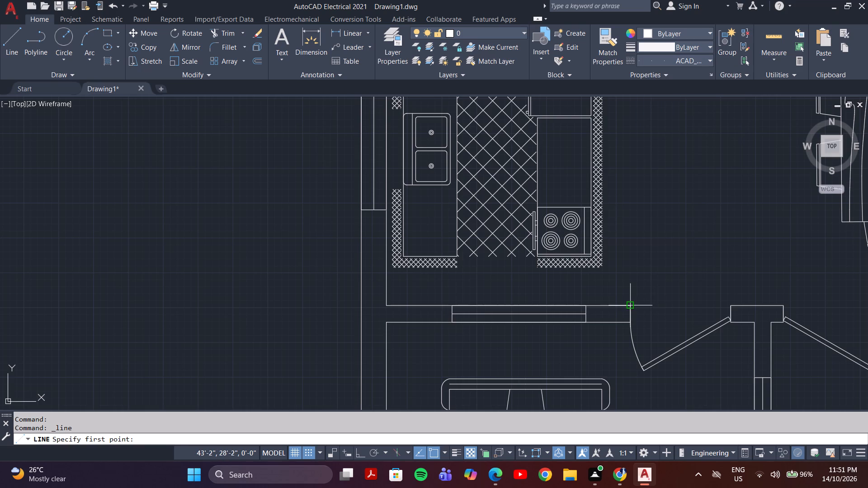
pyautogui.scroll(-2, 633, 239)
pyautogui.moveTo(633, 240); pyautogui.dragTo(611, 265, button='middle')
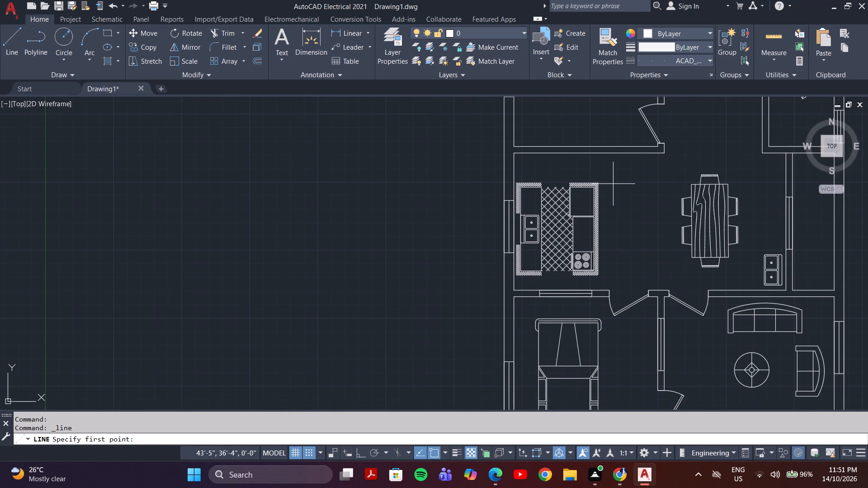
# Draw a dotted vertical line between the kitchen and dining table, from the upper wall to the lower wall, turning Snap off.
pyautogui.press('l')
pyautogui.press('Return')
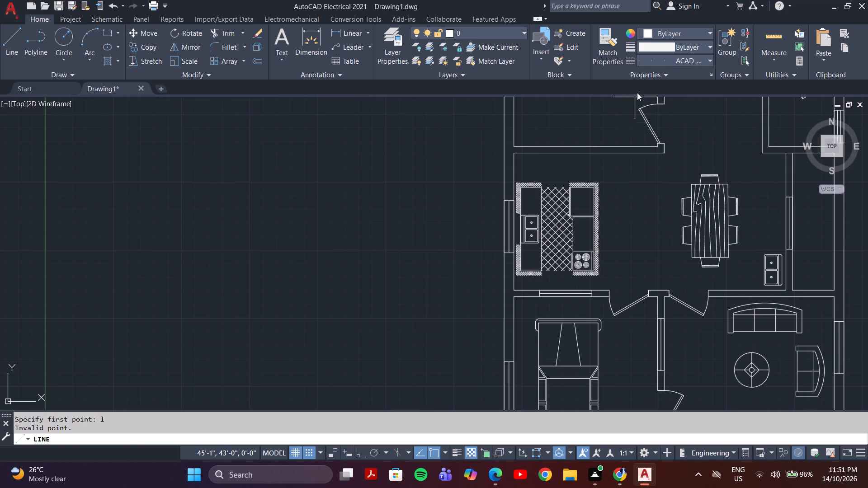
pyautogui.press('j')
pyautogui.press('BackSpace')
pyautogui.press('l')
pyautogui.press('Return')
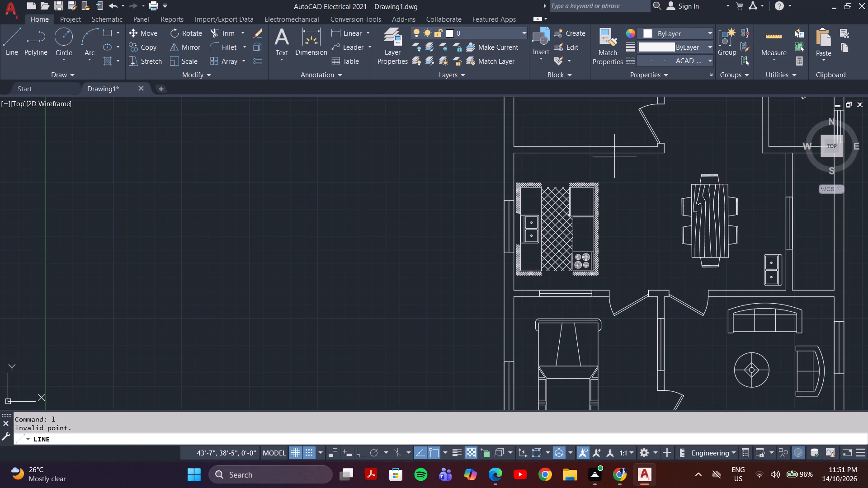
pyautogui.click(606, 153)
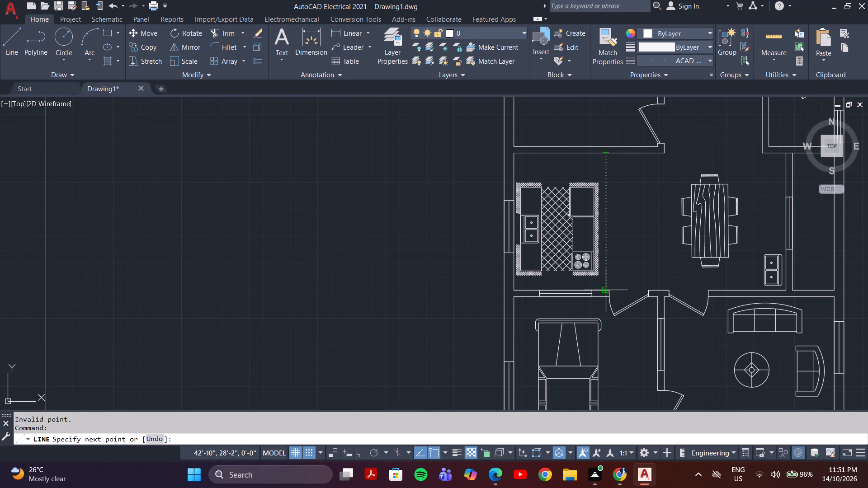
pyautogui.scroll(2, 605, 290)
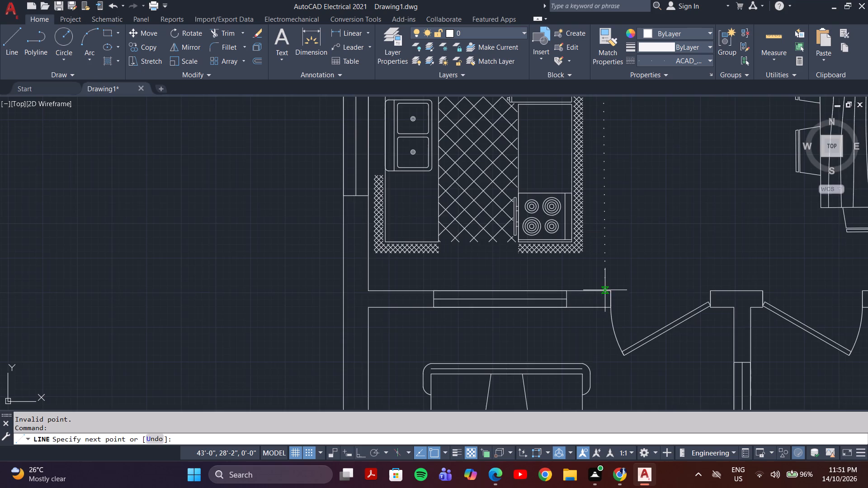
pyautogui.scroll(4, 604, 289)
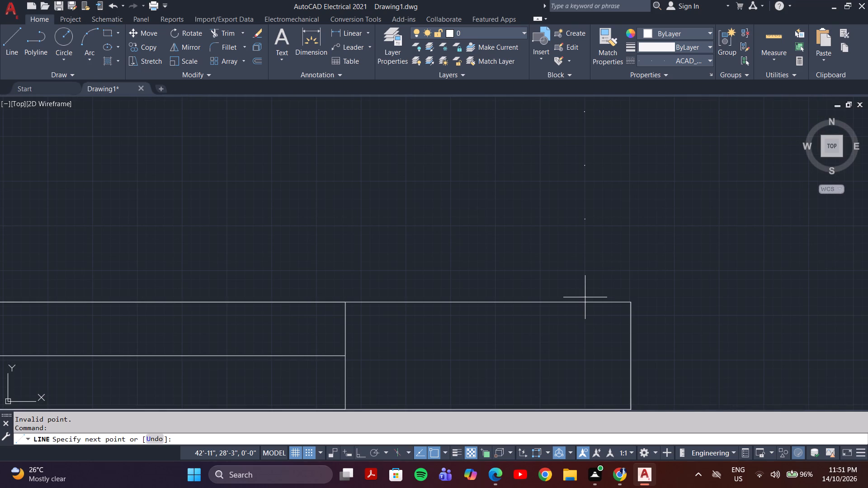
pyautogui.press('F9')
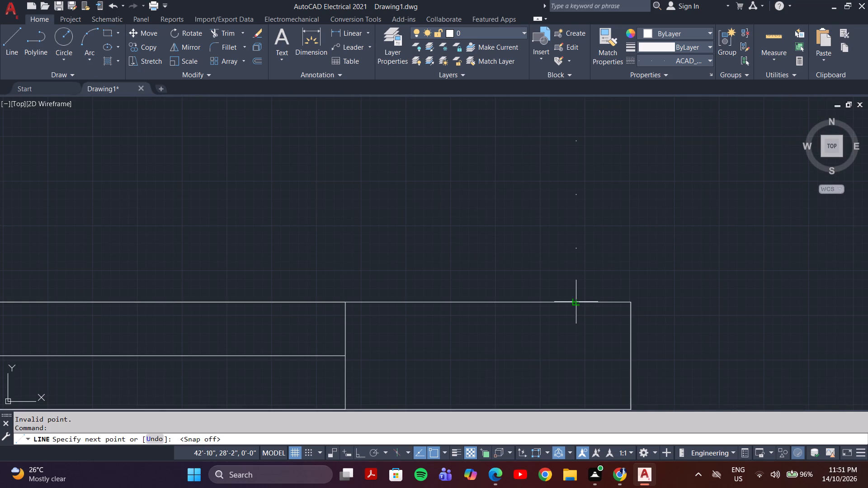
pyautogui.click(578, 305)
pyautogui.scroll(-4, 578, 305)
pyautogui.scroll(-2, 586, 210)
pyautogui.press('Escape')
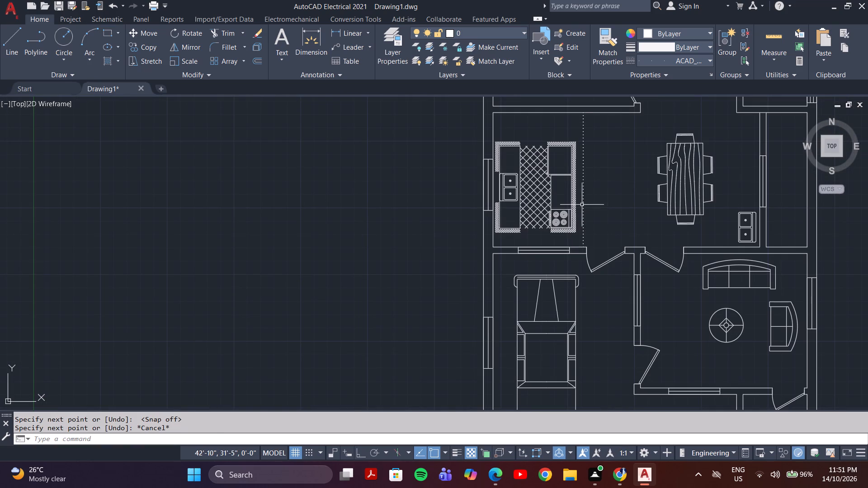
pyautogui.click(582, 205)
pyautogui.press('Escape')
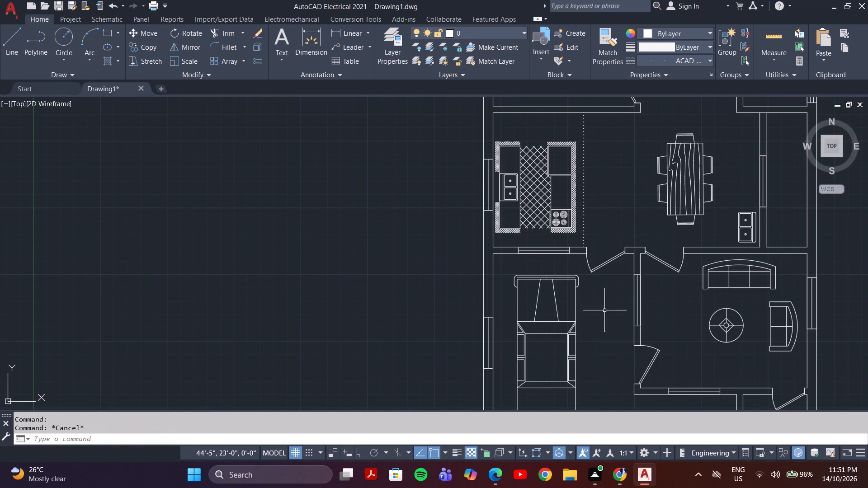
# Draw a short horizontal dotted line from the kitchen layout's lower-right corner to the vertical dotted line.
pyautogui.scroll(3, 578, 247)
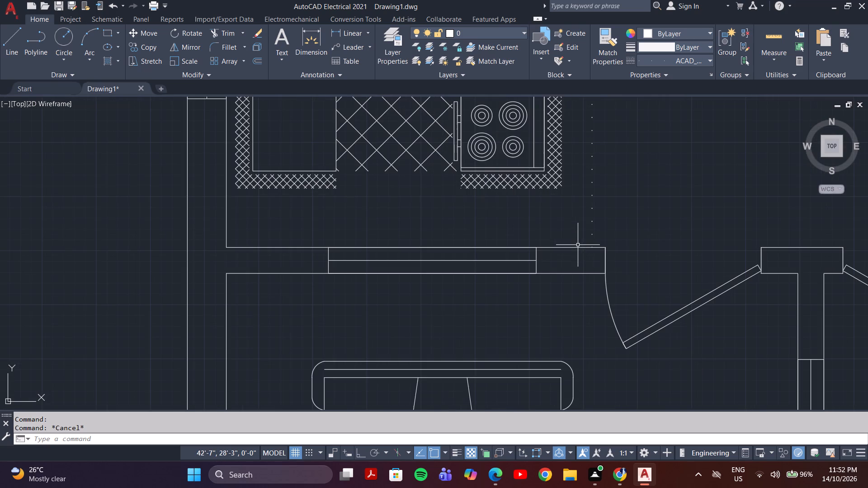
pyautogui.press('l')
pyautogui.press('Return')
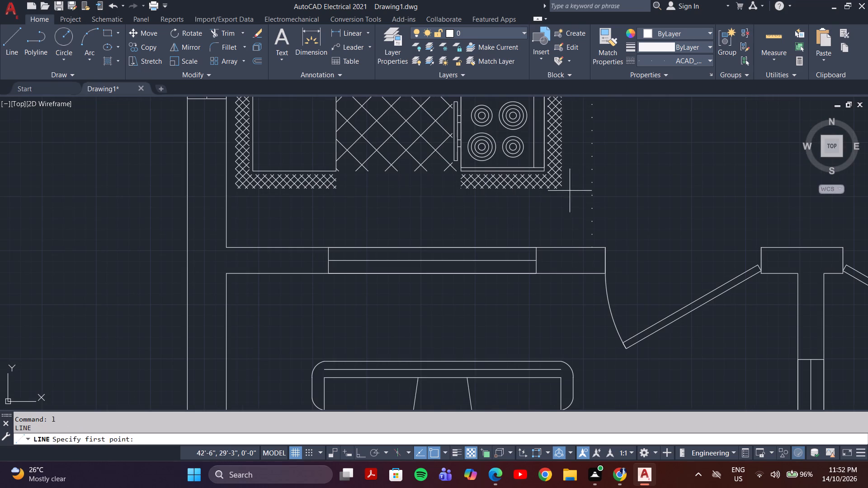
pyautogui.scroll(4, 557, 192)
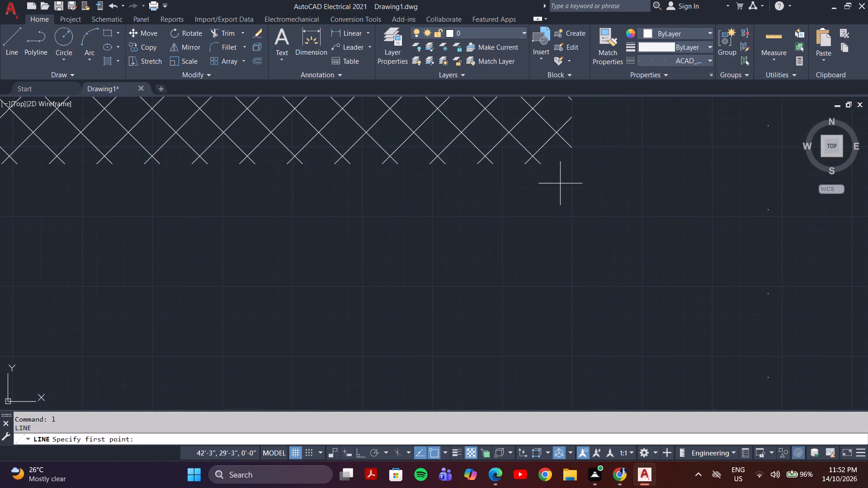
pyautogui.click(542, 164)
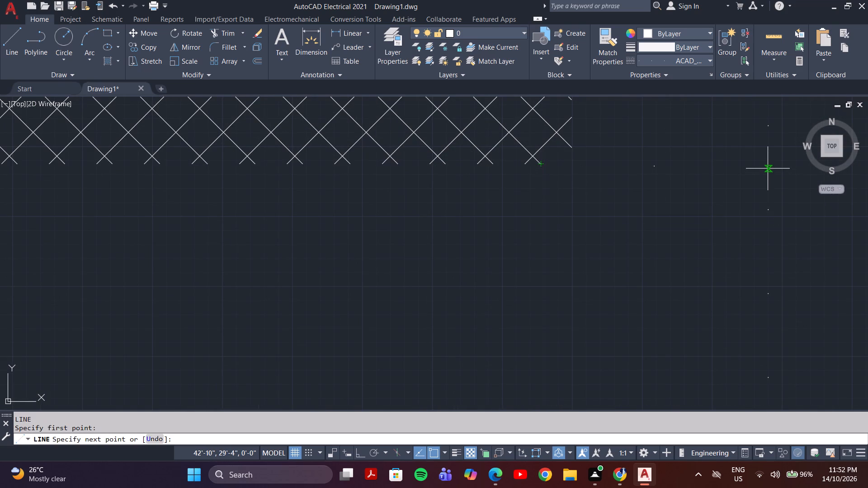
pyautogui.click(772, 162)
pyautogui.scroll(-3, 772, 162)
pyautogui.press('space')
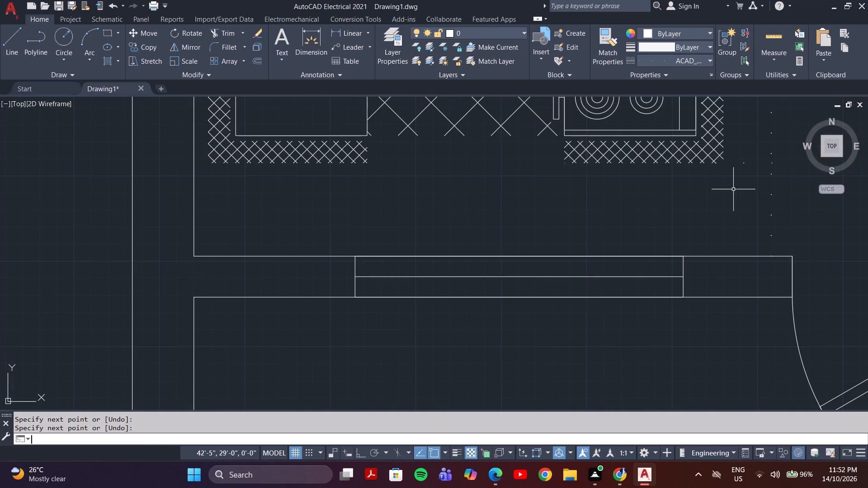
# Draw a short horizontal dotted line from the kitchen layout's upper-right corner to the vertical dotted line.
pyautogui.scroll(-3, 733, 189)
pyautogui.moveTo(733, 177); pyautogui.dragTo(650, 263, button='middle')
pyautogui.moveTo(669, 151); pyautogui.dragTo(669, 239, button='middle')
pyautogui.scroll(3, 657, 230)
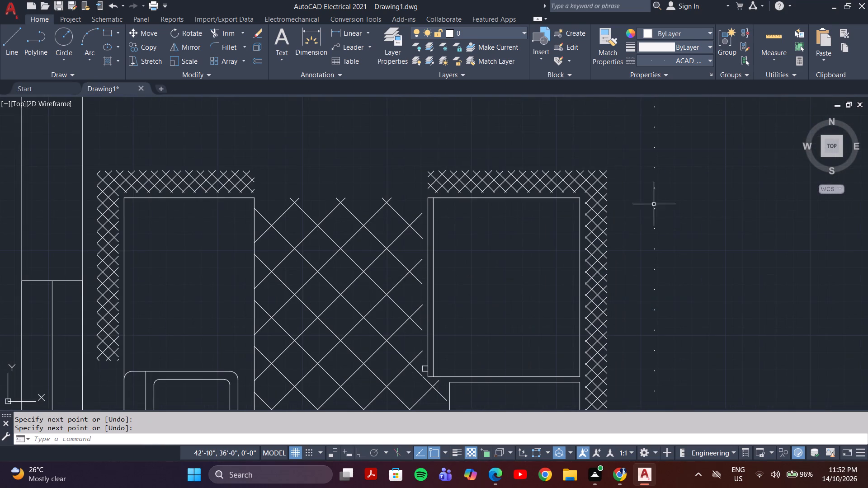
pyautogui.press('space')
pyautogui.click(609, 172)
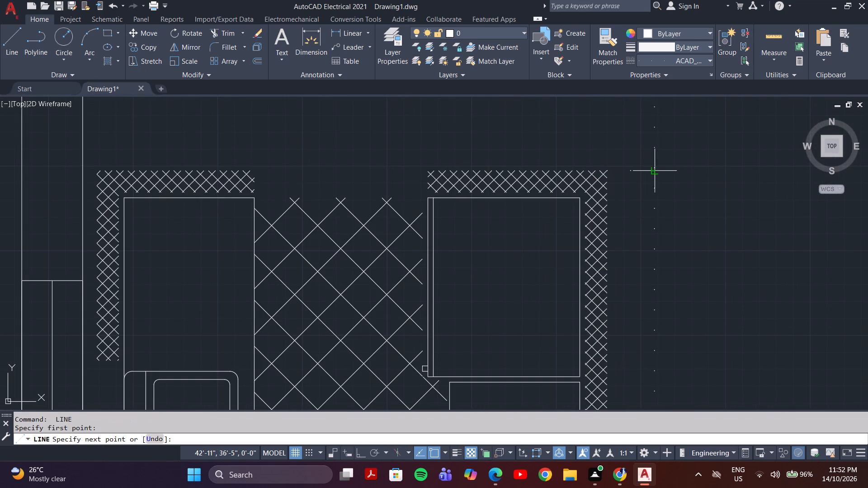
pyautogui.click(654, 171)
pyautogui.press('Escape')
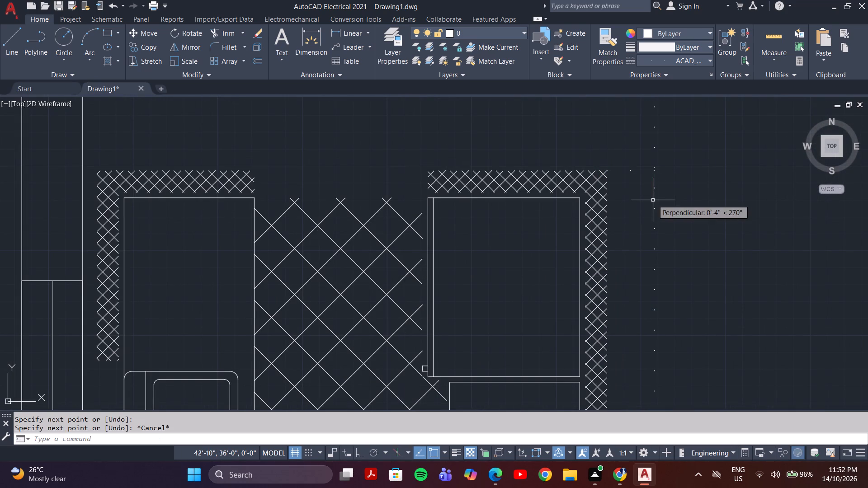
# Trim the ends of the vertical dotted line that extend above and below the two short horizontal lines.
pyautogui.write('tr')
pyautogui.press('Return')
pyautogui.moveTo(670, 127); pyautogui.dragTo(646, 132)
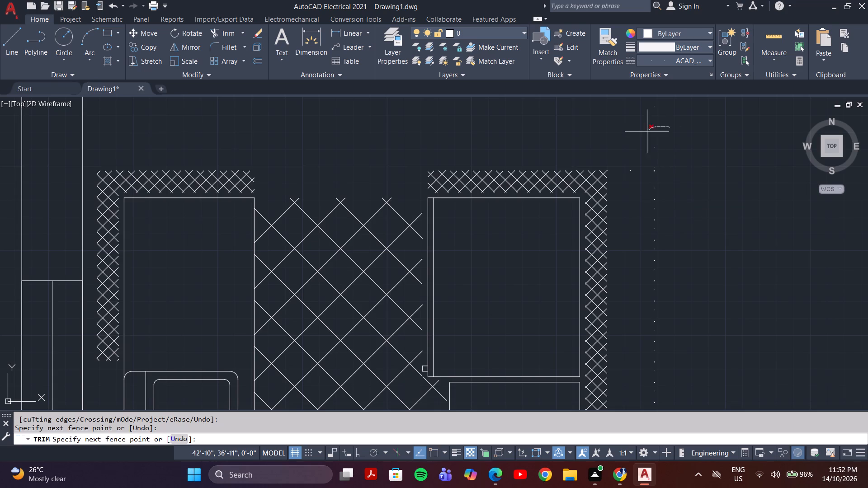
pyautogui.moveTo(646, 132); pyautogui.dragTo(637, 183)
pyautogui.moveTo(644, 190); pyautogui.dragTo(663, 69, button='middle')
pyautogui.scroll(-3, 665, 116)
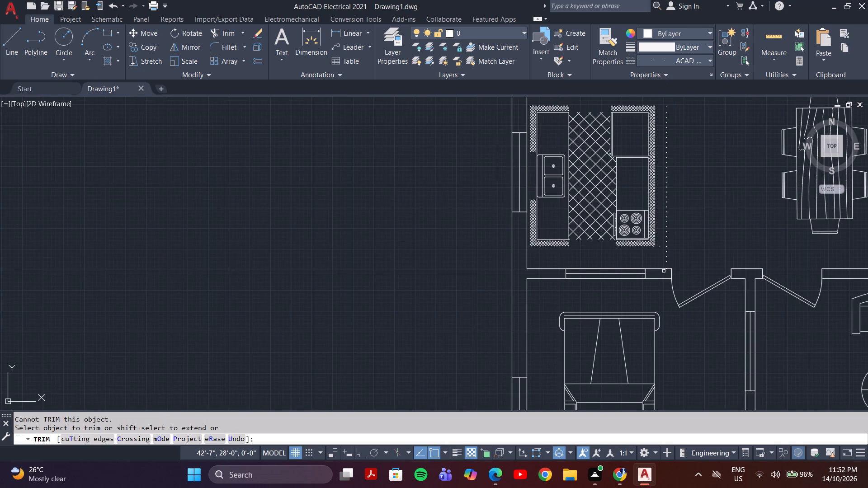
pyautogui.moveTo(683, 251); pyautogui.dragTo(660, 242)
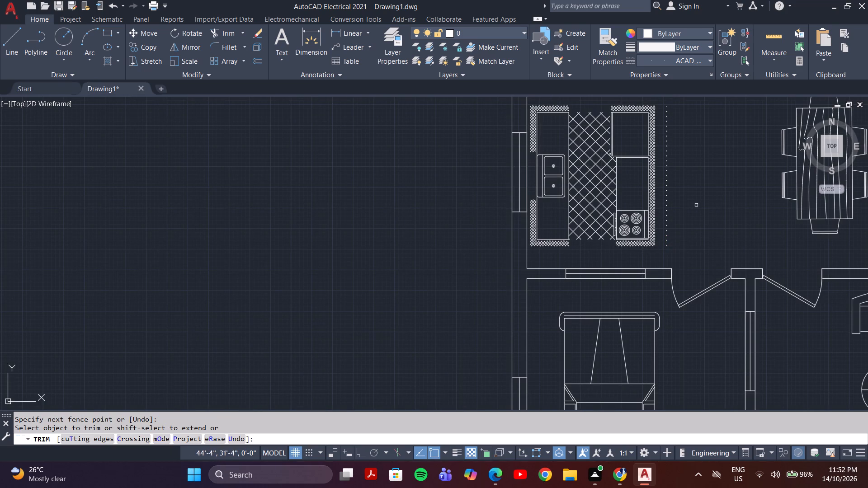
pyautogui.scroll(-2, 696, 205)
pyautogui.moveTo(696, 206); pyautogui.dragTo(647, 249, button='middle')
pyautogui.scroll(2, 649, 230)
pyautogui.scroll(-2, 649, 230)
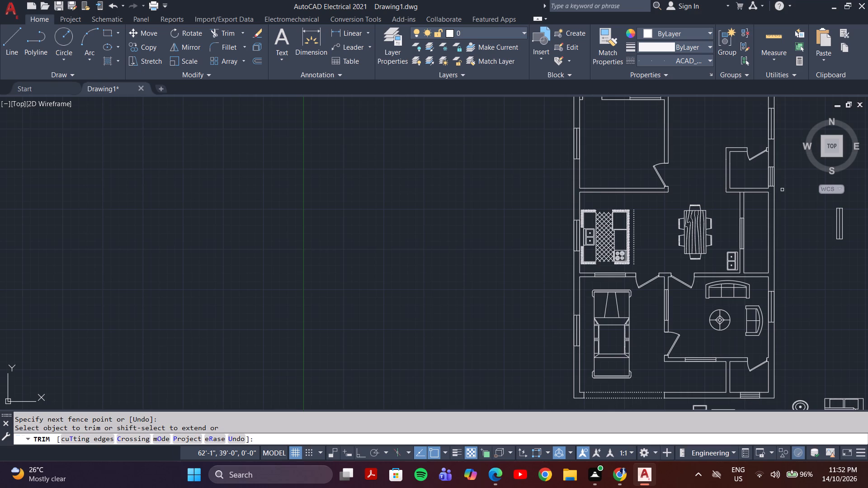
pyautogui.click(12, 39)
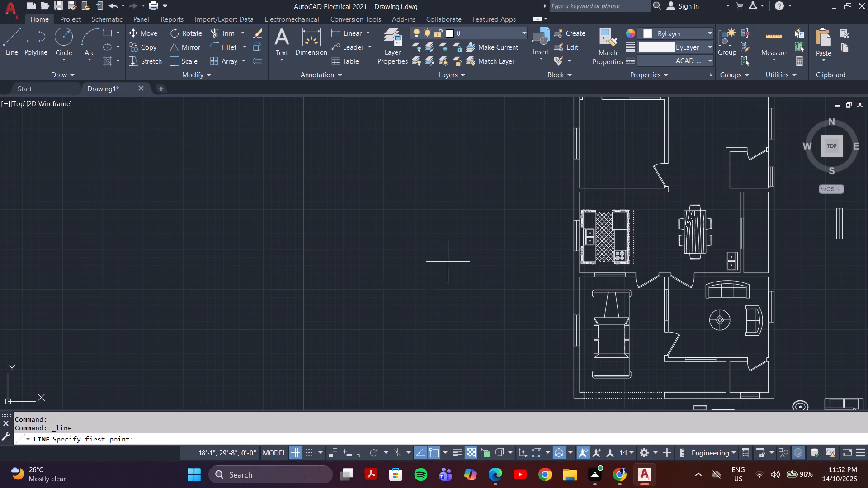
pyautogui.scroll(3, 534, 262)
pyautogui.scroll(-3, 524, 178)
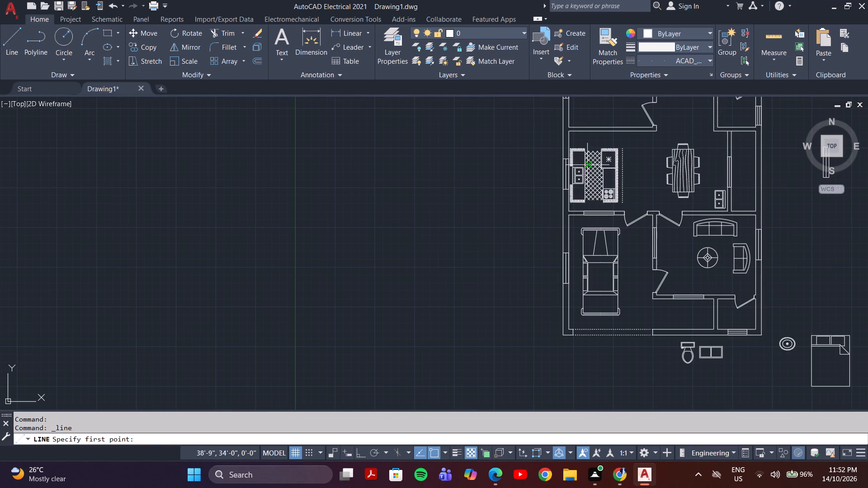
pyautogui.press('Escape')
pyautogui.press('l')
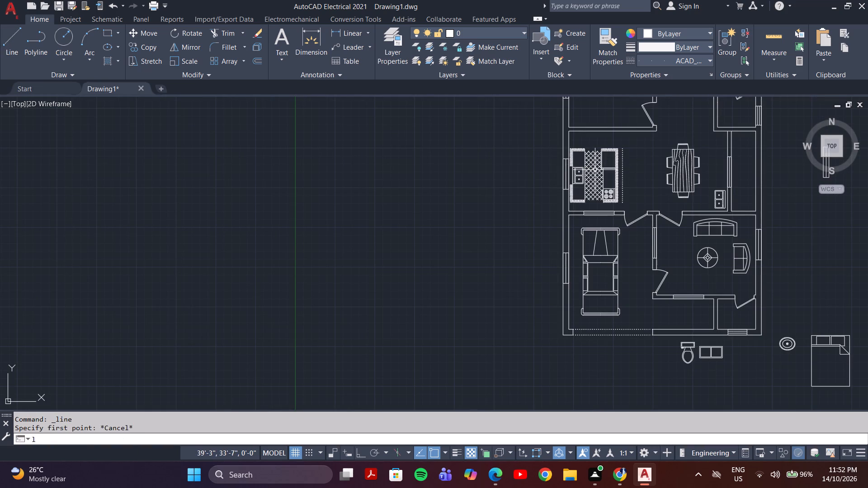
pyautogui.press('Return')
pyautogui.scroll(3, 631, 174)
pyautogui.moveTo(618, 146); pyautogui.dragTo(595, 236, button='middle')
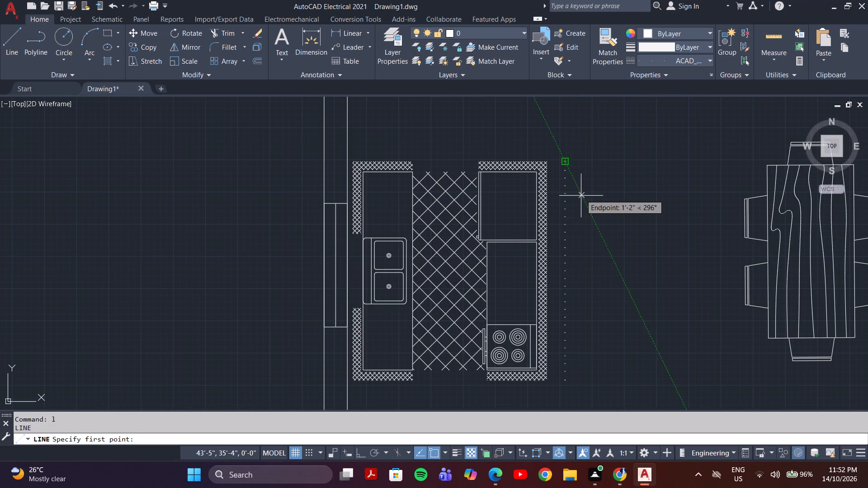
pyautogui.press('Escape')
# Offset the dotted vertical line beside the kitchen by 4" toward the dining table.
pyautogui.press('o')
pyautogui.press('Return')
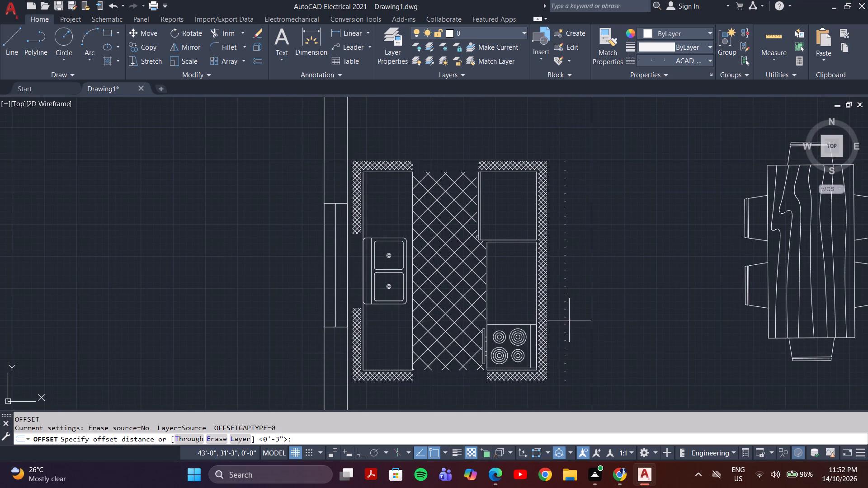
pyautogui.click(290, 437)
pyautogui.press('4')
pyautogui.hotkey('shift', '"')
pyautogui.press('Return')
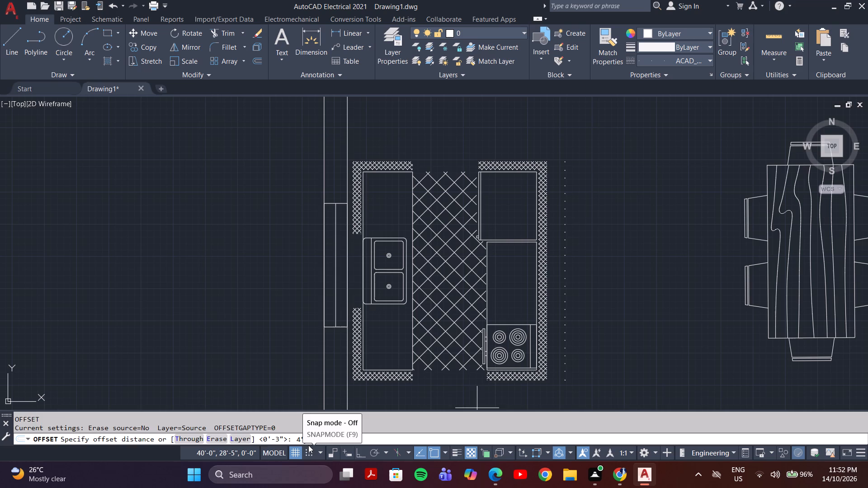
pyautogui.click(564, 310)
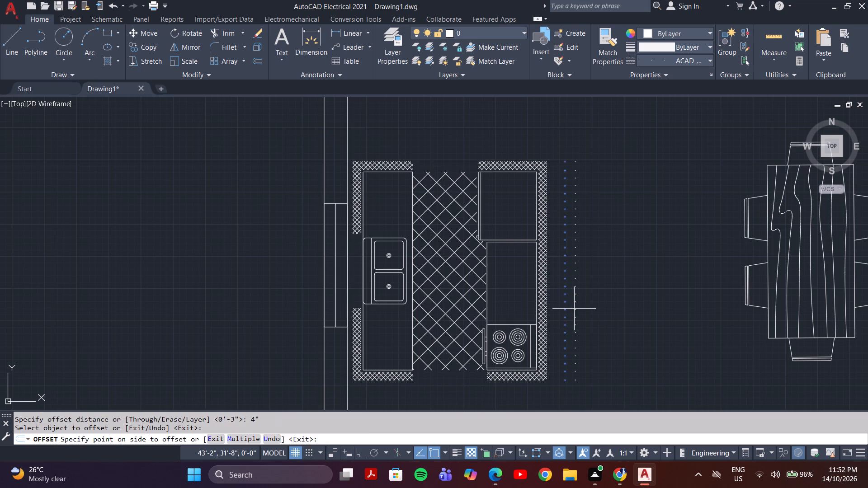
pyautogui.click(574, 309)
pyautogui.scroll(-2, 579, 310)
pyautogui.moveTo(580, 309); pyautogui.dragTo(566, 302, button='middle')
pyautogui.scroll(3, 566, 302)
pyautogui.scroll(-2, 566, 302)
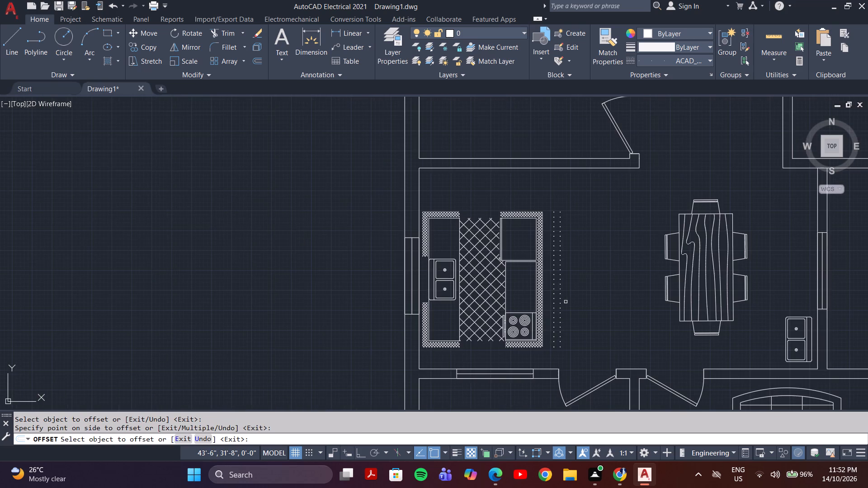
pyautogui.press('Escape')
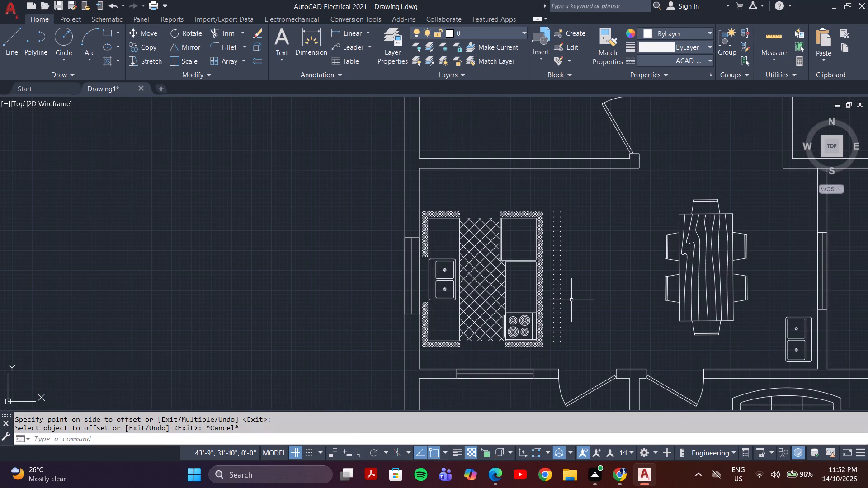
# Draw short horizontal dotted lines joining the upper and lower ends of the two vertical dotted lines.
pyautogui.press('l')
pyautogui.press('Return')
pyautogui.scroll(3, 553, 230)
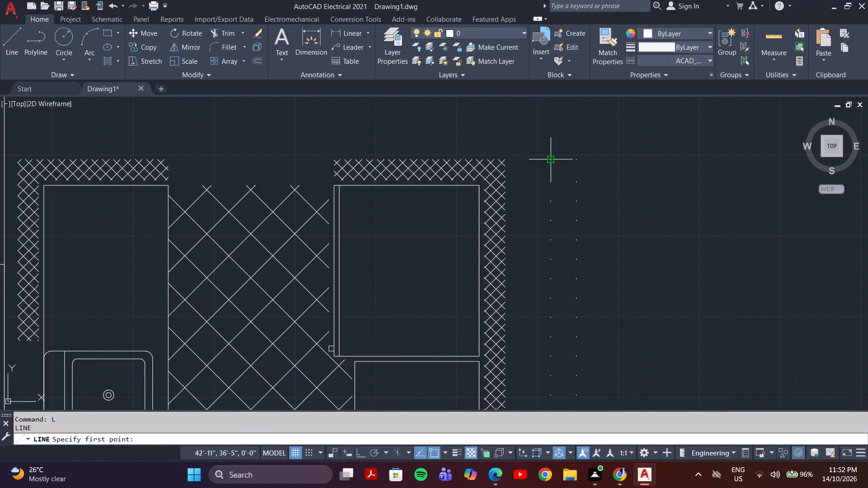
pyautogui.click(551, 159)
pyautogui.click(577, 159)
pyautogui.scroll(-3, 577, 163)
pyautogui.press('space')
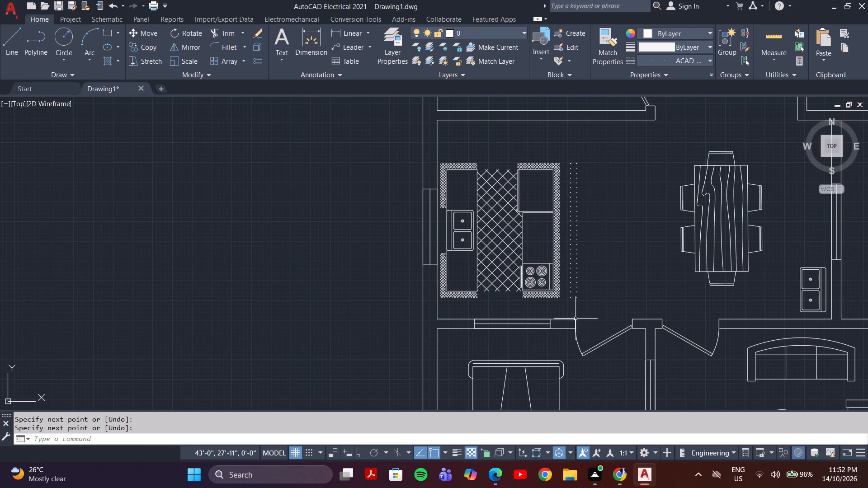
pyautogui.scroll(2, 575, 307)
pyautogui.press('space')
pyautogui.click(560, 285)
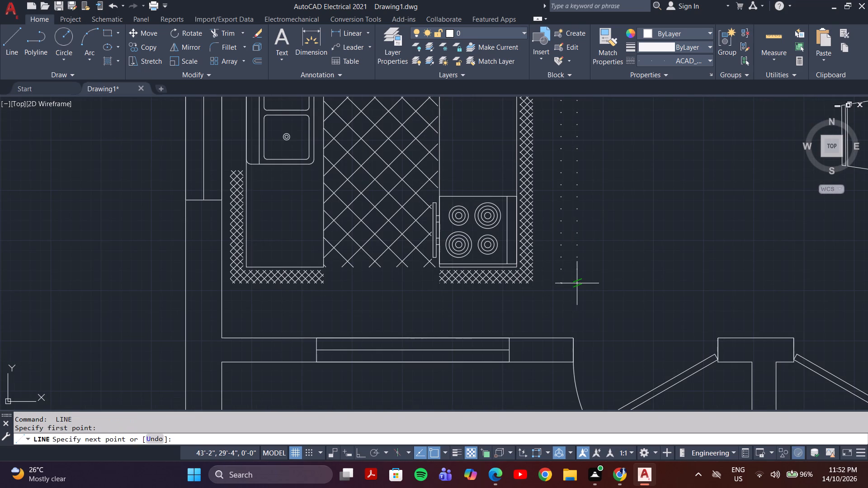
pyautogui.click(579, 285)
pyautogui.press('Escape')
# Move the double bed block from below the floor plan into the bedroom above the kitchen.
pyautogui.scroll(-1, 593, 296)
pyautogui.moveTo(605, 251); pyautogui.dragTo(599, 267, button='middle')
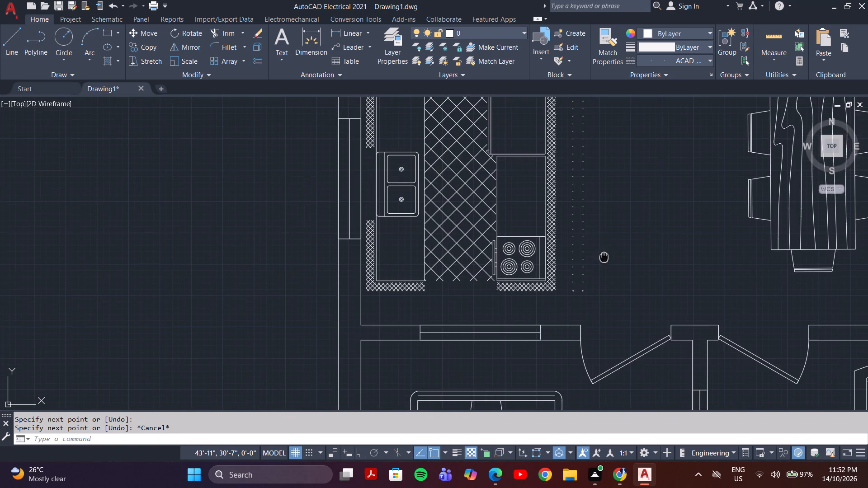
pyautogui.moveTo(599, 267); pyautogui.dragTo(564, 328, button='middle')
pyautogui.scroll(-1, 575, 259)
pyautogui.scroll(-1, 576, 196)
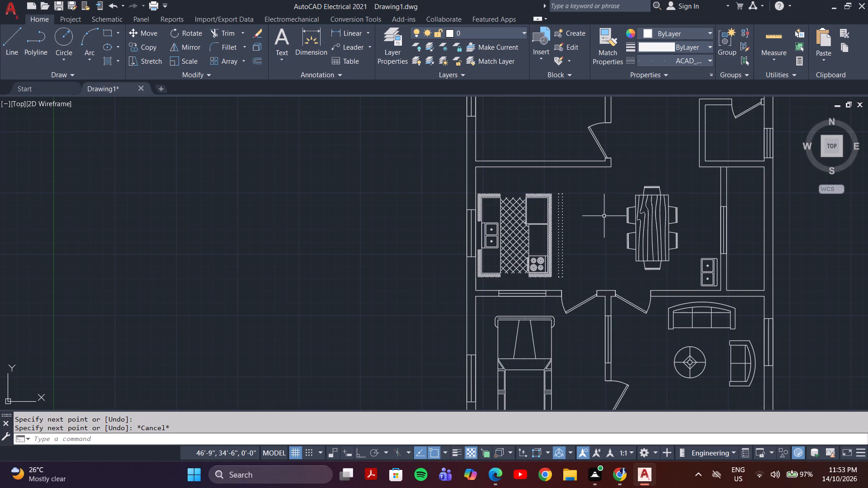
pyautogui.moveTo(627, 244); pyautogui.dragTo(581, 262, button='middle')
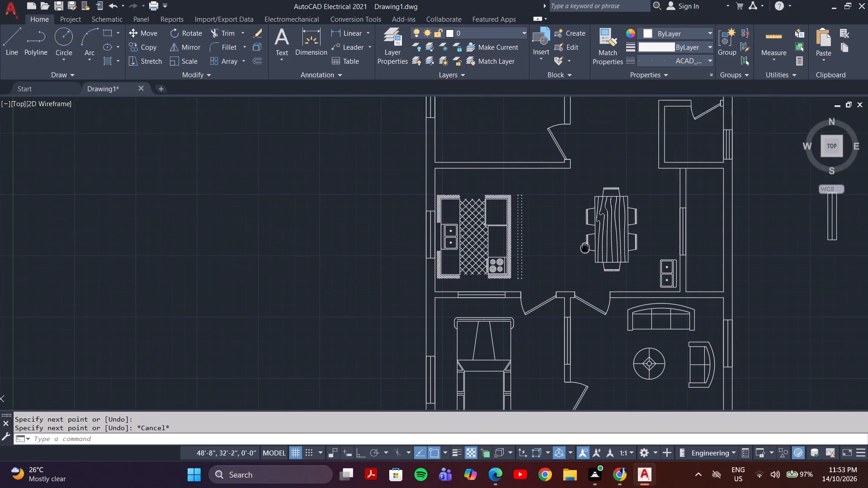
pyautogui.moveTo(581, 262); pyautogui.dragTo(569, 309, button='middle')
pyautogui.scroll(-2, 561, 276)
pyautogui.moveTo(658, 278); pyautogui.dragTo(661, 224, button='middle')
pyautogui.click(665, 337)
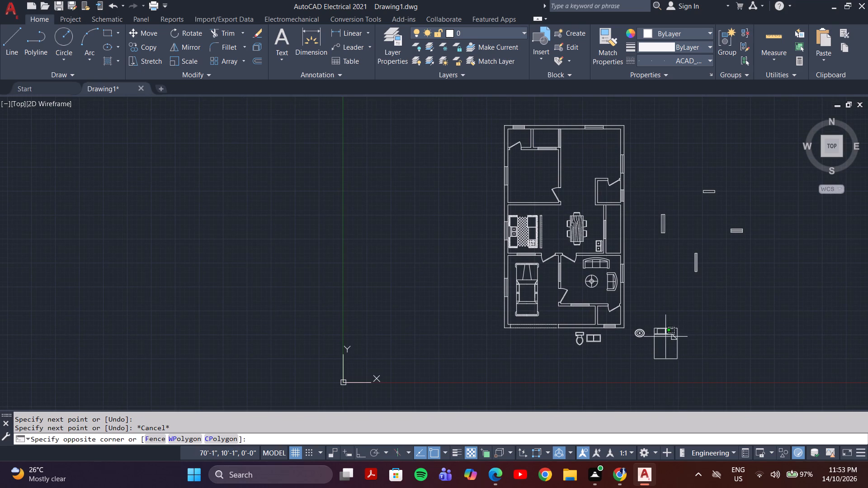
pyautogui.click(665, 363)
pyautogui.press('m')
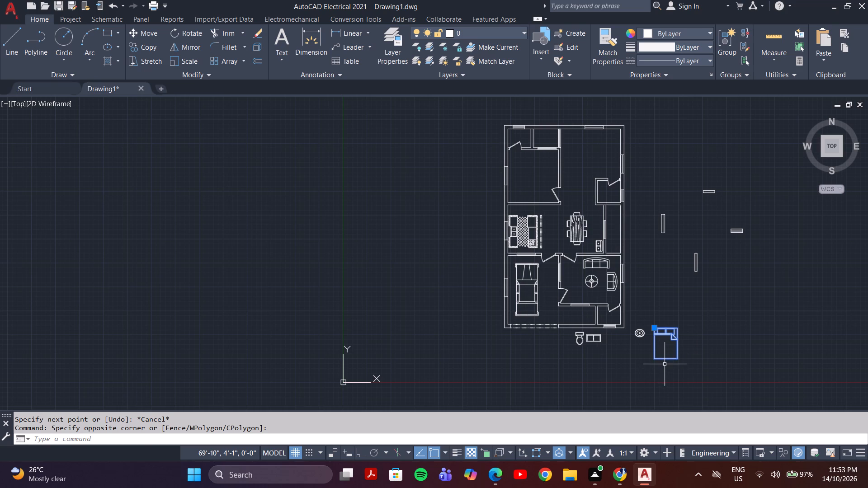
pyautogui.press('Return')
pyautogui.click(668, 335)
pyautogui.scroll(3, 533, 183)
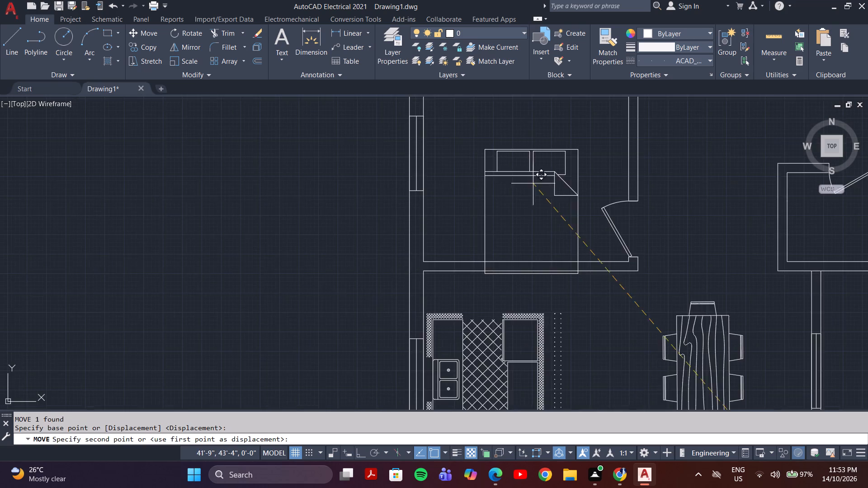
pyautogui.moveTo(533, 183); pyautogui.dragTo(529, 262, button='middle')
pyautogui.scroll(-1, 570, 169)
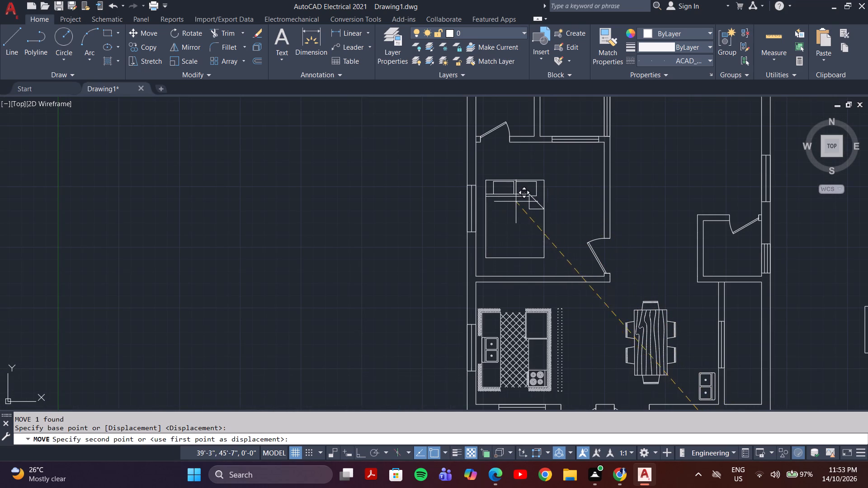
pyautogui.click(516, 202)
pyautogui.press('Escape')
# Rotate the bed 90° counterclockwise with Ortho on, so its pillows face the bedroom's outer left wall.
pyautogui.click(538, 182)
pyautogui.click(522, 216)
pyautogui.press('r')
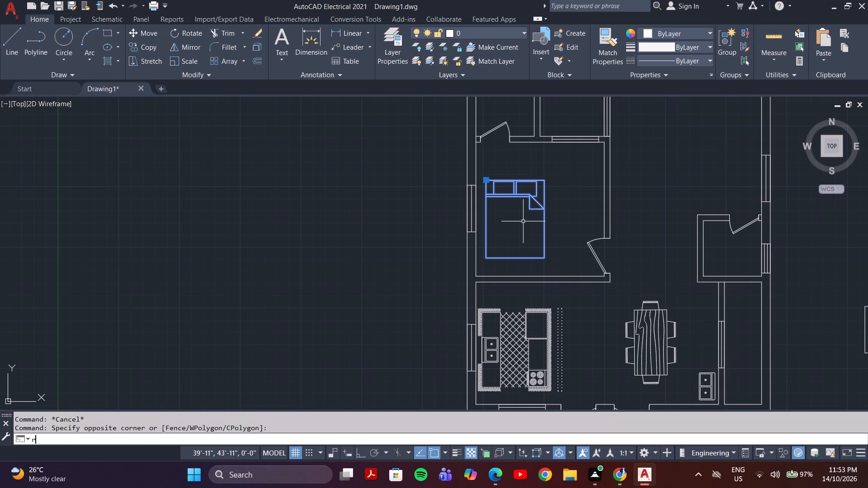
pyautogui.press('o')
pyautogui.press('Return')
pyautogui.click(538, 246)
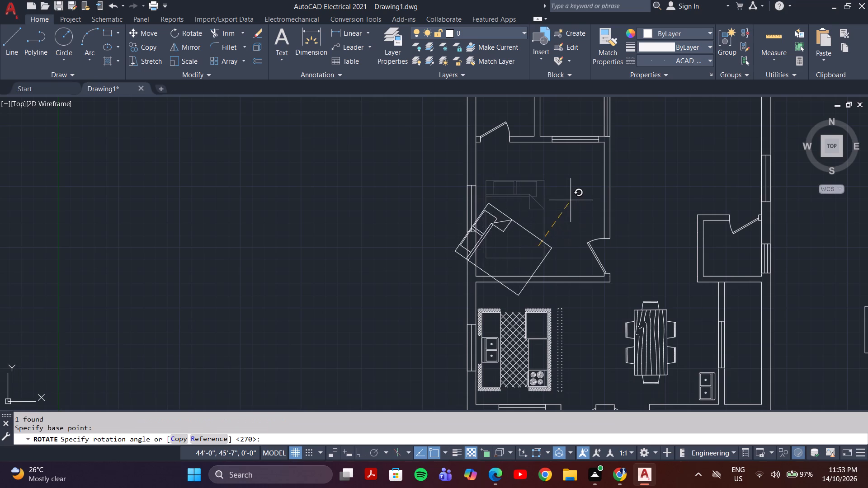
pyautogui.press('F8')
pyautogui.click(554, 192)
# Move the rotated bed up inside the bedroom, with its headboard beside the left wall's window, turning Ortho off.
pyautogui.moveTo(534, 227); pyautogui.dragTo(534, 233)
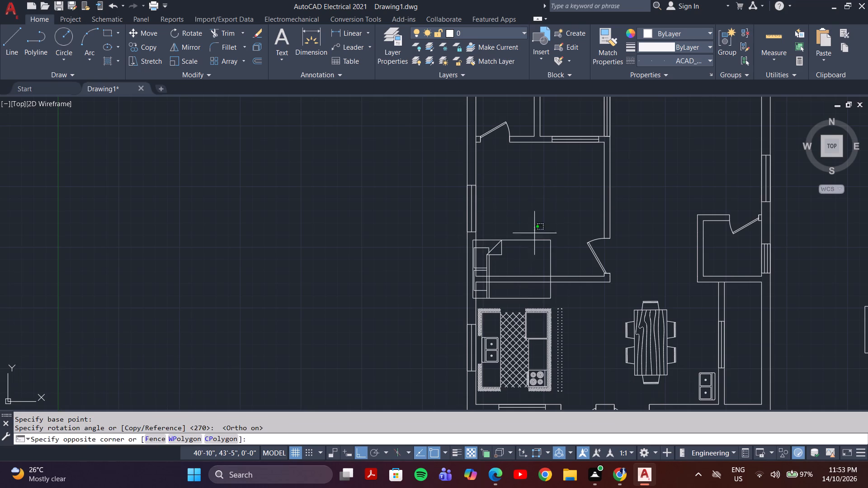
pyautogui.click(525, 253)
pyautogui.press('m')
pyautogui.press('Return')
pyautogui.click(513, 249)
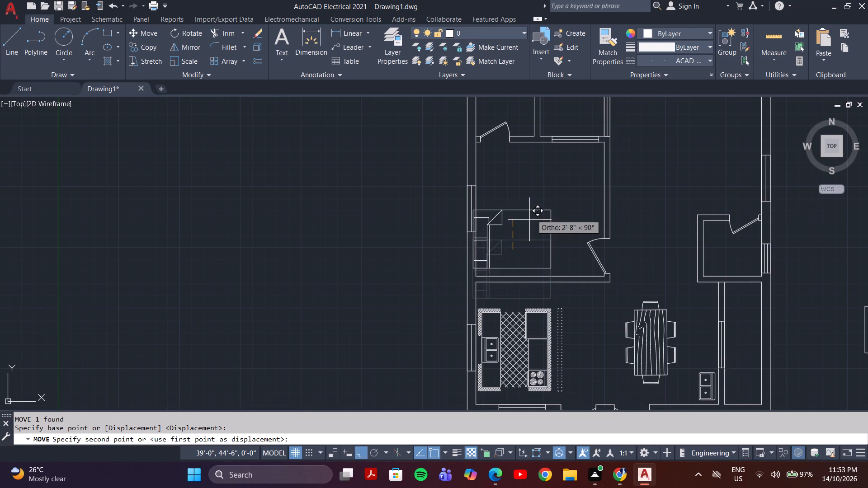
pyautogui.press('F8')
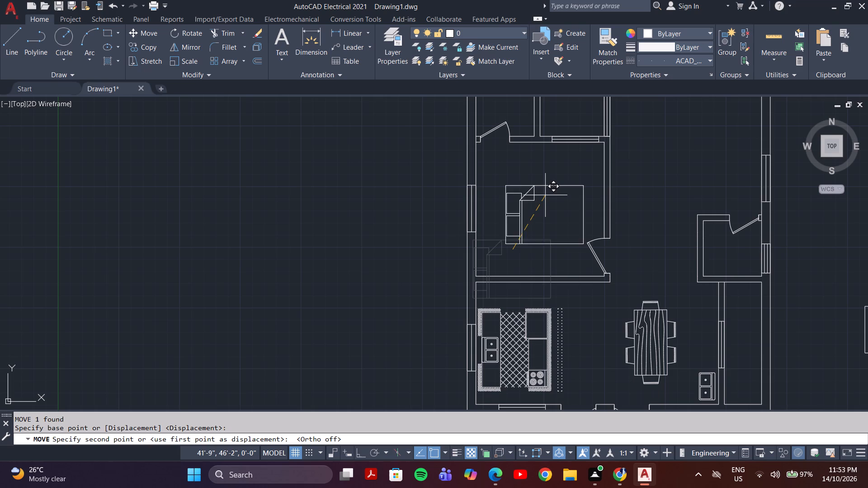
pyautogui.click(520, 191)
# Copy the bed from the left bedroom into the upper-right room, near its top window.
pyautogui.scroll(-2, 552, 212)
pyautogui.moveTo(586, 270); pyautogui.dragTo(566, 242, button='middle')
pyautogui.click(533, 184)
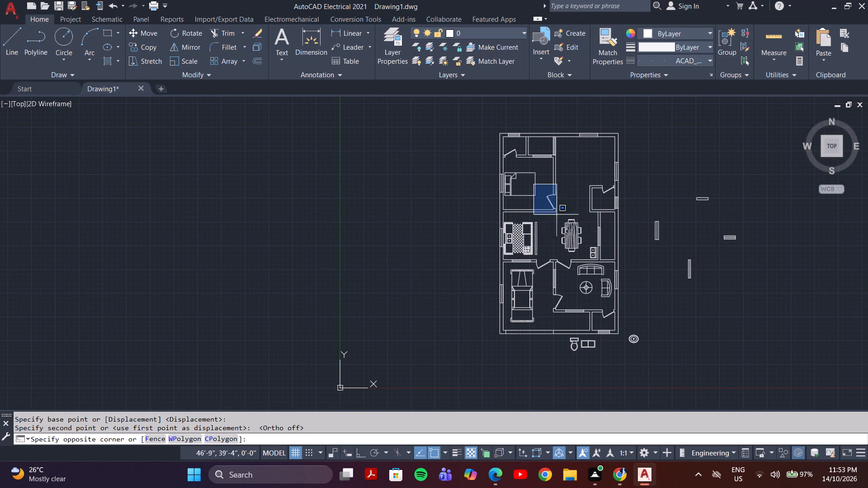
pyautogui.click(519, 181)
pyautogui.click(519, 181)
pyautogui.click(509, 195)
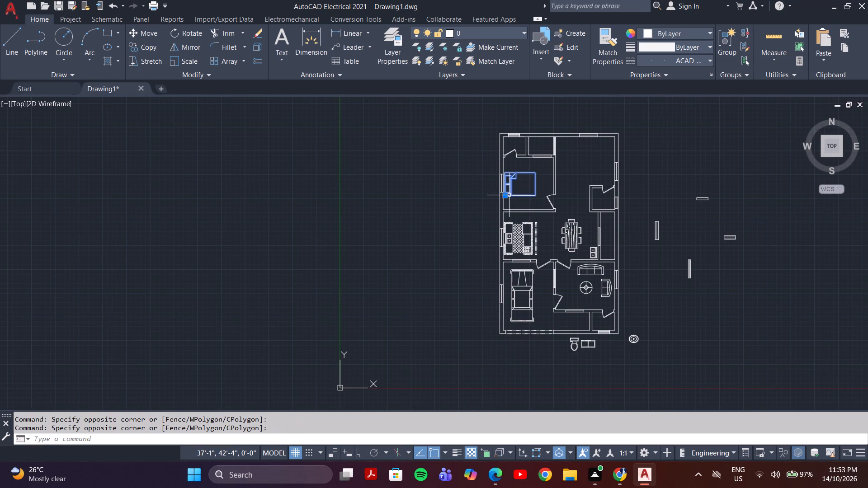
pyautogui.press('c')
pyautogui.press('o')
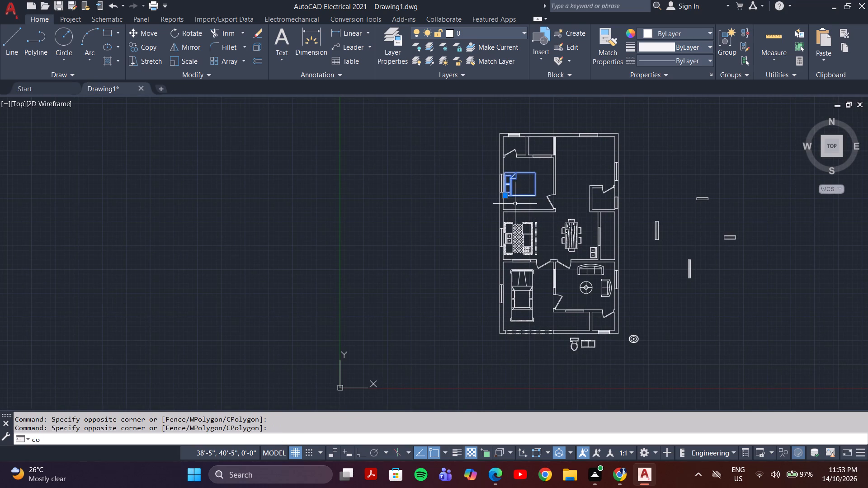
pyautogui.press('Return')
pyautogui.click(514, 184)
pyautogui.scroll(4, 583, 159)
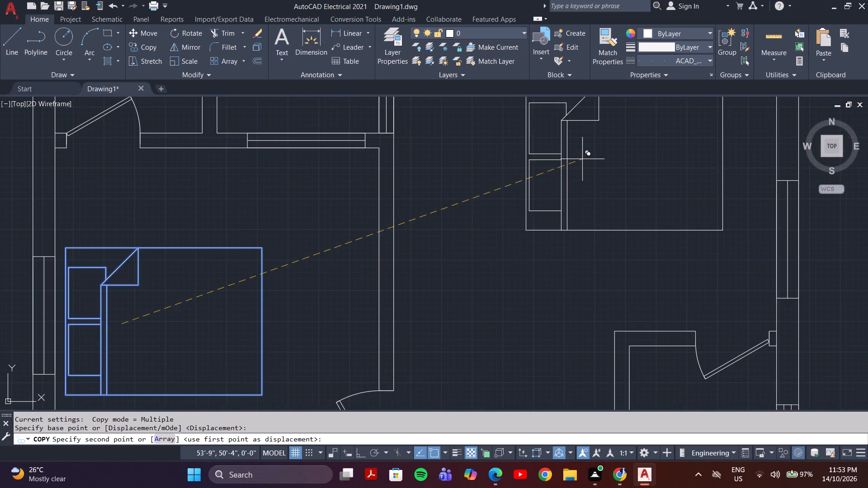
pyautogui.scroll(-2, 582, 159)
pyautogui.moveTo(582, 159); pyautogui.dragTo(579, 187, button='middle')
pyautogui.click(571, 173)
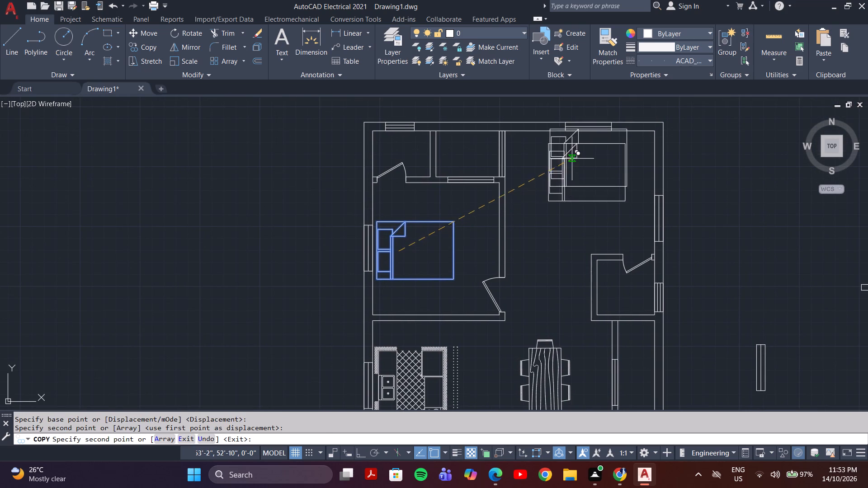
pyautogui.press('Escape')
# Rotate the copied bed 90° clockwise about its upper-right corner with Ortho on, so its pillows face upward.
pyautogui.click(575, 157)
pyautogui.click(560, 186)
pyautogui.press('r')
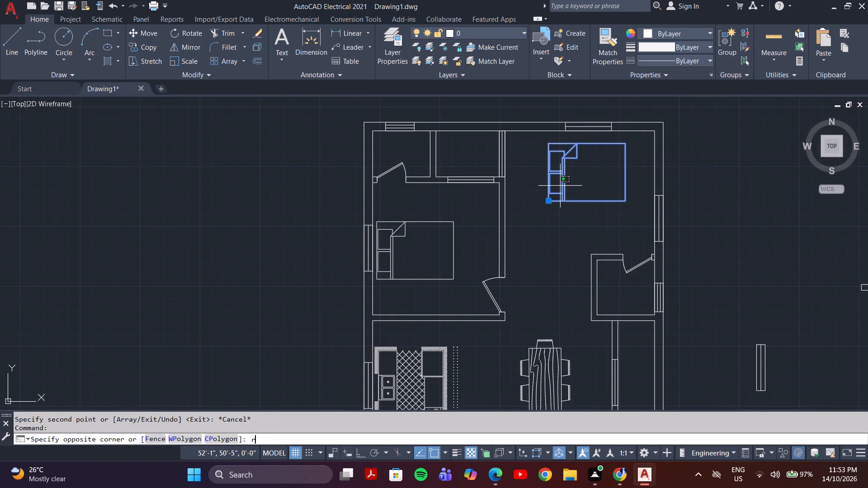
pyautogui.press('o')
pyautogui.press('Return')
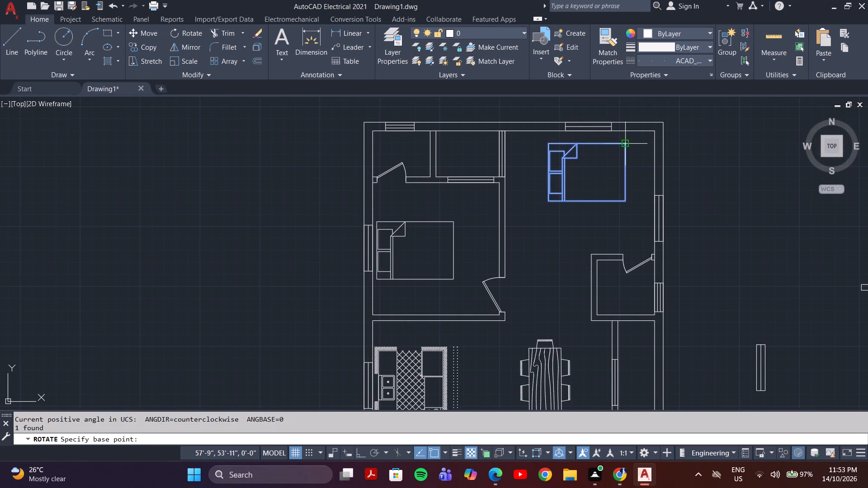
pyautogui.click(626, 145)
pyautogui.press('F8')
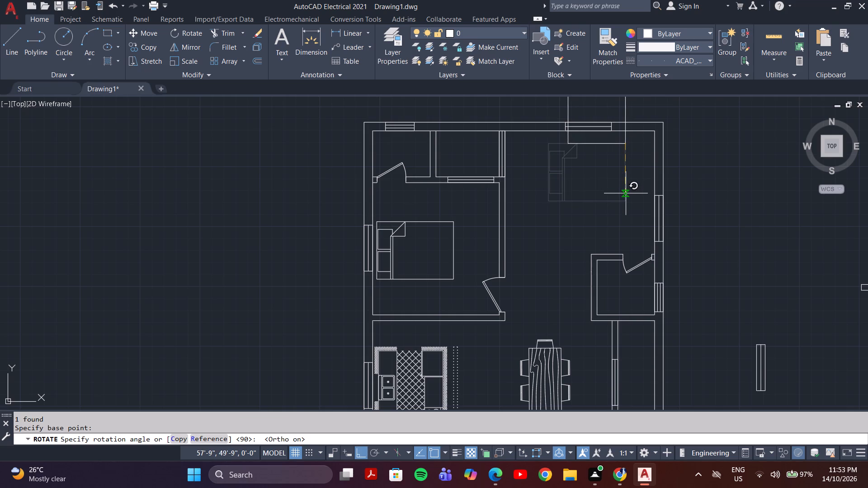
pyautogui.click(626, 193)
# Move the rotated bed down inside the upper-right room, below its top window, turning Ortho off.
pyautogui.scroll(-1, 623, 180)
pyautogui.moveTo(623, 180); pyautogui.dragTo(616, 234, button='middle')
pyautogui.moveTo(625, 143); pyautogui.dragTo(624, 148)
pyautogui.click(601, 173)
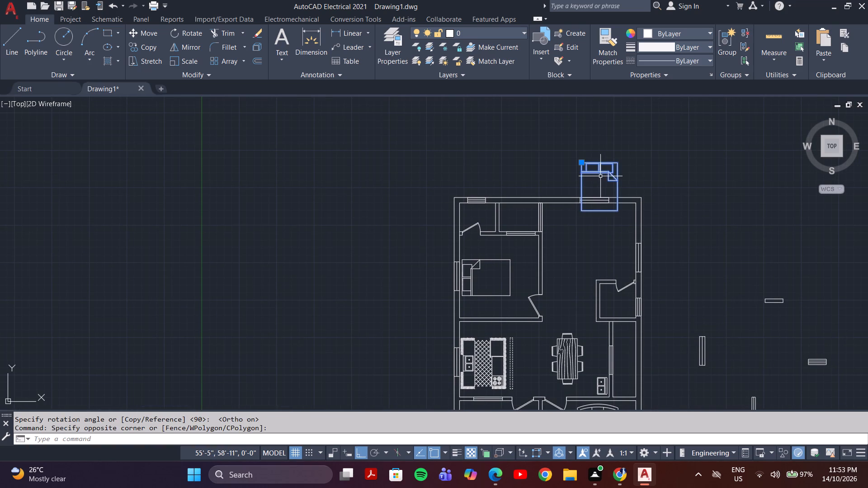
pyautogui.press('m')
pyautogui.press('Return')
pyautogui.click(597, 159)
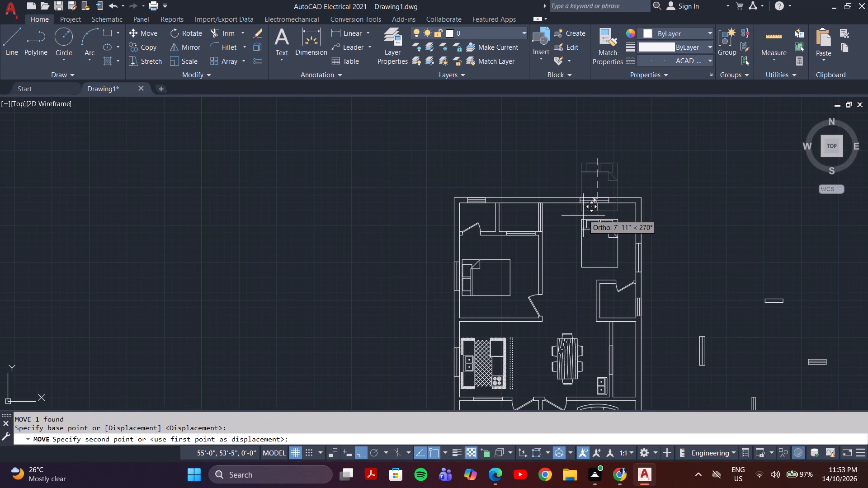
pyautogui.press('F8')
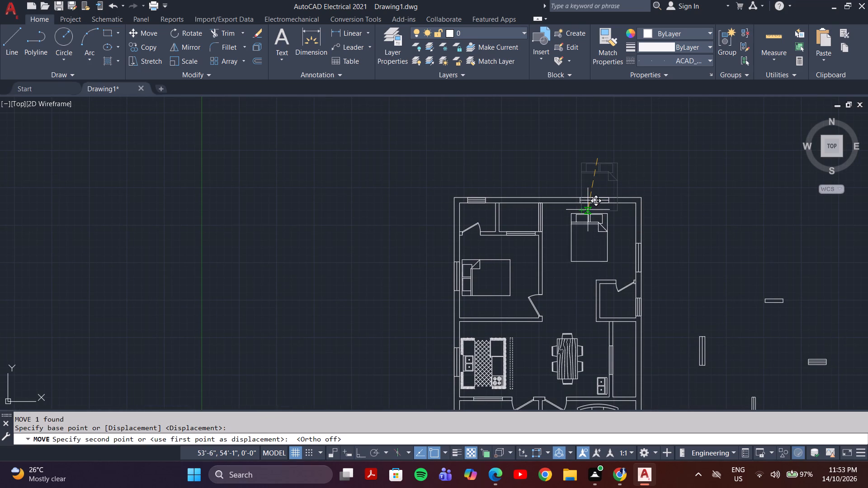
pyautogui.click(590, 208)
# Move the bed slightly up so its headboard sits close to the upper-right room's top wall.
pyautogui.click(591, 221)
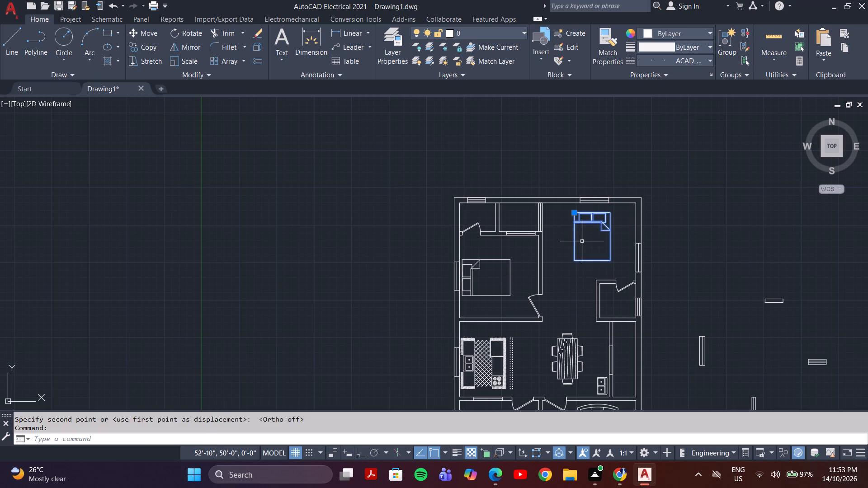
pyautogui.press('m')
pyautogui.press('Return')
pyautogui.scroll(2, 581, 230)
pyautogui.click(587, 208)
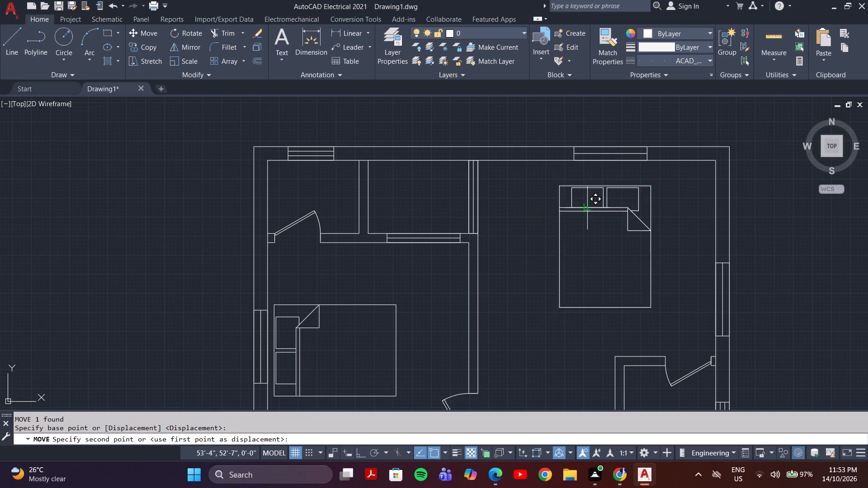
pyautogui.click(590, 191)
# Copy the round table from the living room into the left bedroom's lower-left corner, just below the bed.
pyautogui.scroll(-2, 592, 203)
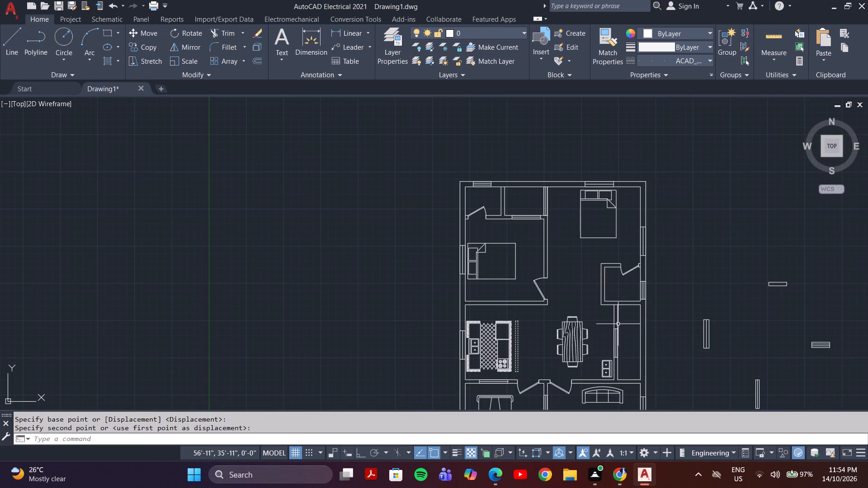
pyautogui.moveTo(603, 282); pyautogui.dragTo(591, 165, button='middle')
pyautogui.scroll(-1, 597, 205)
pyautogui.moveTo(619, 342); pyautogui.dragTo(605, 299, button='middle')
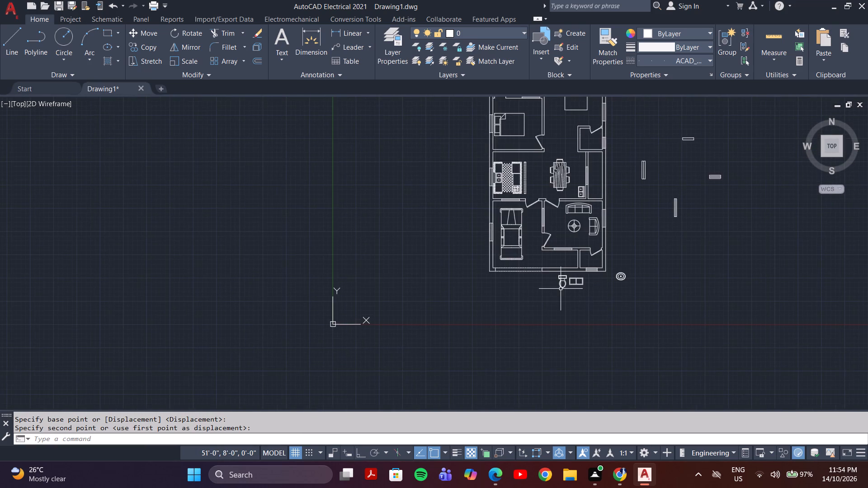
pyautogui.scroll(2, 561, 288)
pyautogui.moveTo(613, 268); pyautogui.dragTo(457, 375, button='middle')
pyautogui.scroll(-1, 570, 312)
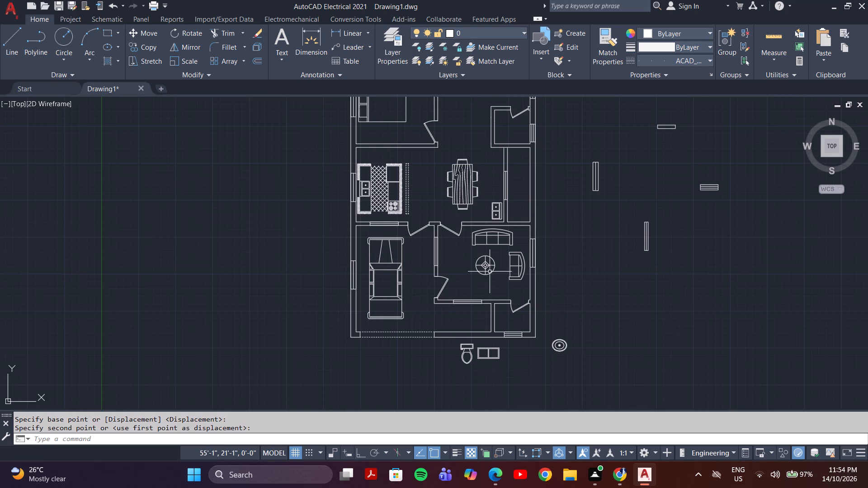
pyautogui.click(486, 268)
pyautogui.press('Escape')
pyautogui.scroll(-2, 547, 273)
pyautogui.scroll(4, 515, 270)
pyautogui.click(576, 253)
pyautogui.click(545, 291)
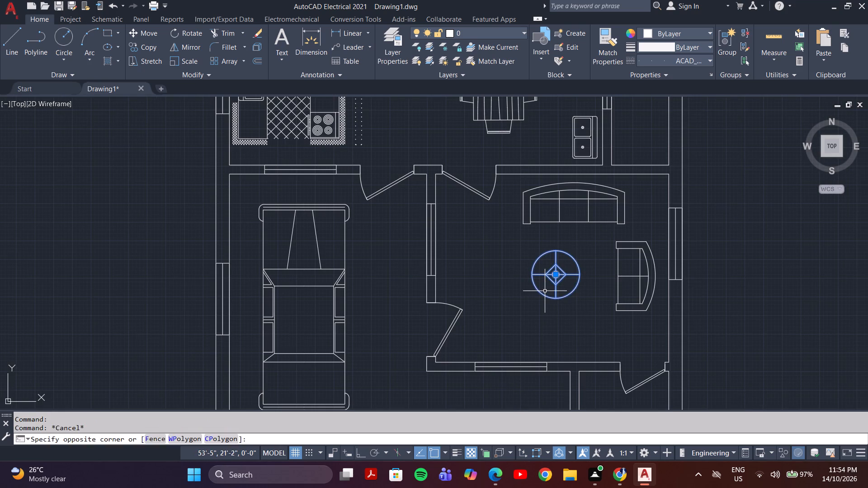
pyautogui.write('co')
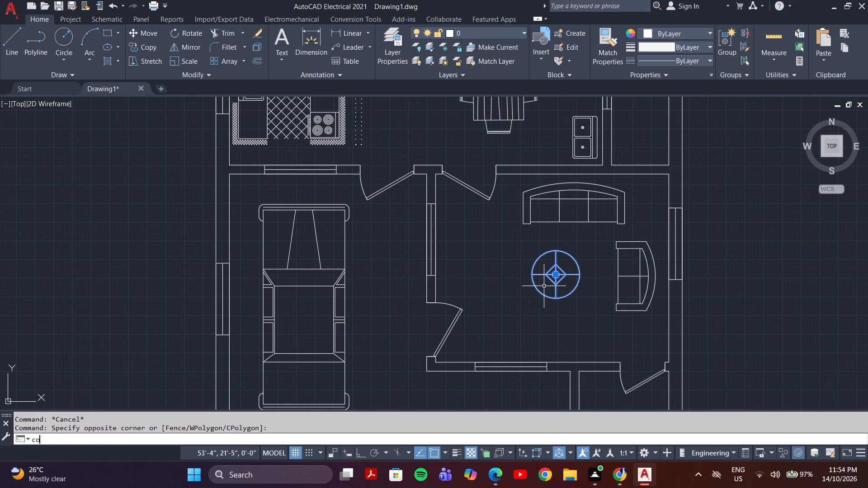
pyautogui.press('Return')
pyautogui.click(557, 271)
pyautogui.scroll(-2, 469, 239)
pyautogui.moveTo(471, 241); pyautogui.dragTo(474, 252, button='middle')
pyautogui.moveTo(461, 231); pyautogui.dragTo(461, 230, button='middle')
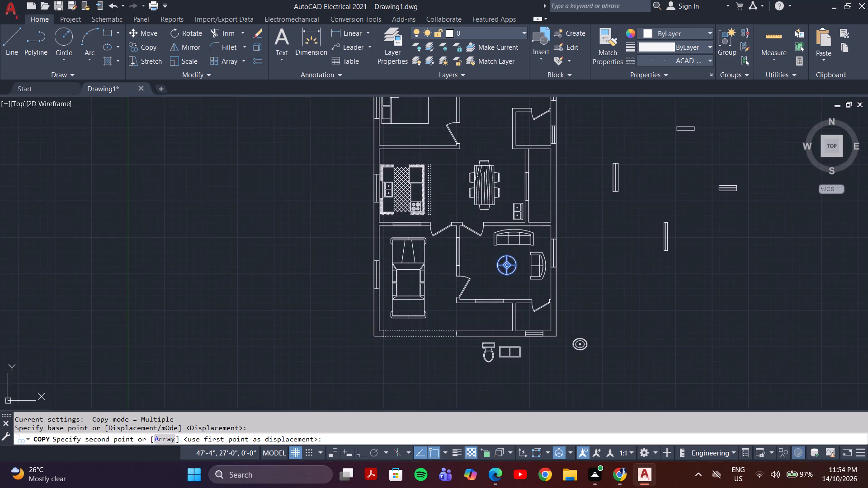
pyautogui.moveTo(461, 230); pyautogui.dragTo(501, 361, button='middle')
pyautogui.scroll(3, 430, 264)
pyautogui.click(426, 265)
# Place another copy of the round table in the upper-right room's top-right corner, beside the bed, and end the Copy command.
pyautogui.scroll(-2, 454, 258)
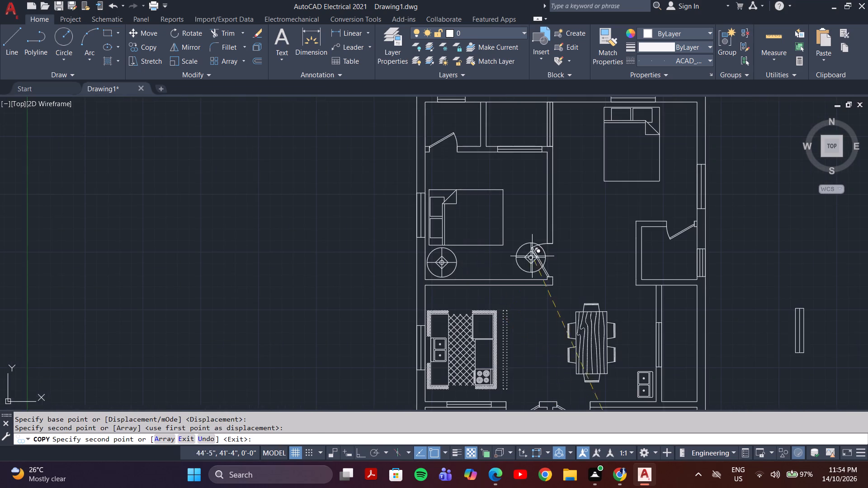
pyautogui.moveTo(539, 256); pyautogui.dragTo(386, 390, button='middle')
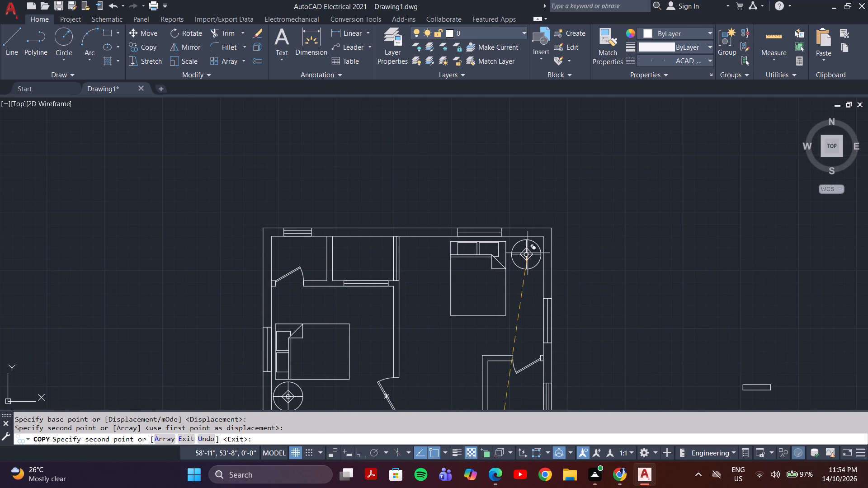
pyautogui.click(528, 253)
pyautogui.scroll(-3, 524, 269)
pyautogui.press('Escape')
# Copy the toilet from below the plan into the small bathroom at the plan's lower-right corner, near its window.
pyautogui.moveTo(558, 332); pyautogui.dragTo(566, 242, button='middle')
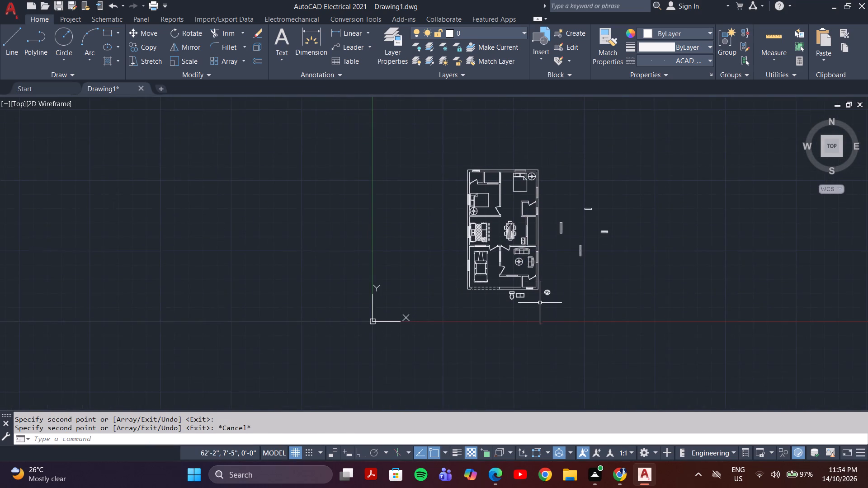
pyautogui.moveTo(539, 303); pyautogui.dragTo(551, 270, button='middle')
pyautogui.scroll(3, 539, 273)
pyautogui.moveTo(539, 273); pyautogui.dragTo(531, 331, button='middle')
pyautogui.click(458, 283)
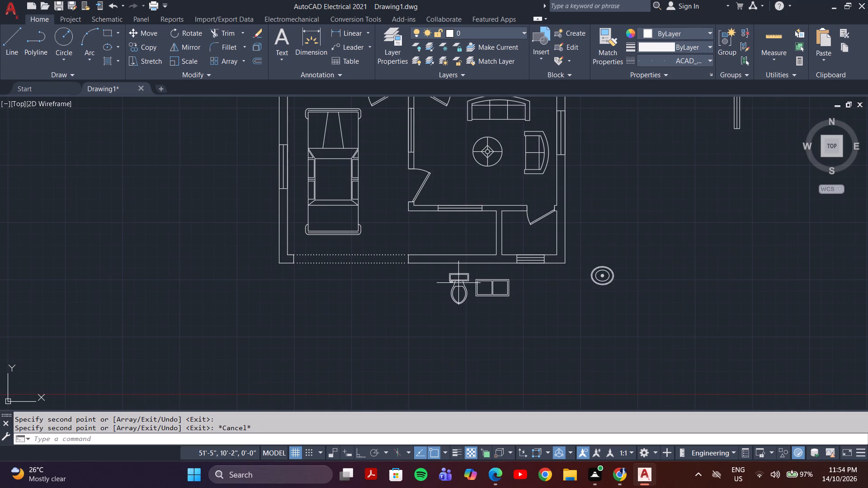
pyautogui.click(450, 298)
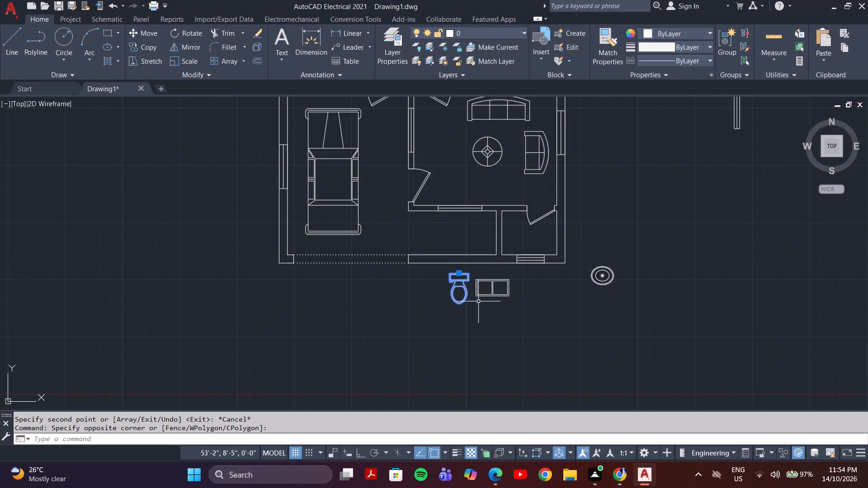
pyautogui.write('co')
pyautogui.press('Return')
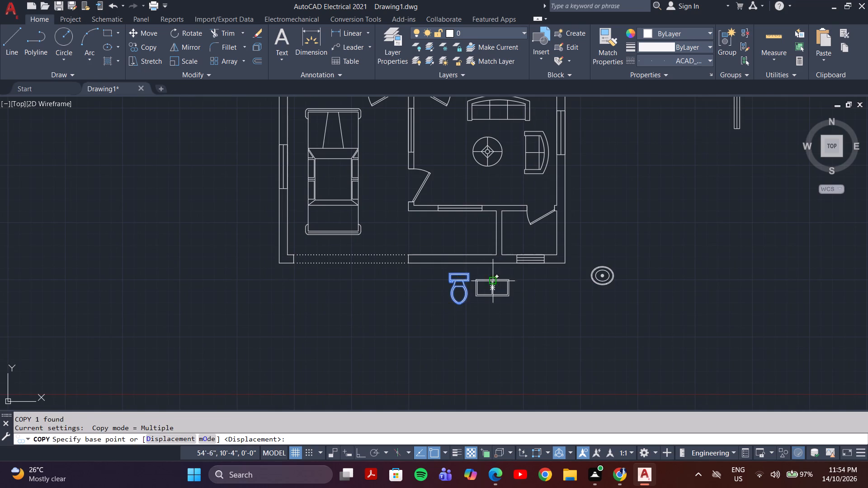
pyautogui.click(460, 279)
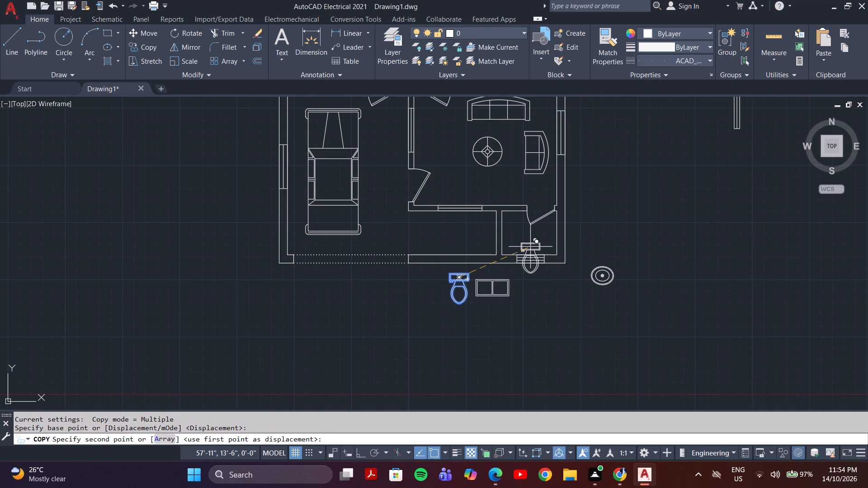
pyautogui.click(531, 247)
# Place further toilet copies in the small bathroom below the upper-right room and under the window of the upper-left bathroom.
pyautogui.moveTo(423, 216); pyautogui.dragTo(432, 376, button='middle')
pyautogui.moveTo(391, 244); pyautogui.dragTo(416, 343, button='middle')
pyautogui.moveTo(491, 244); pyautogui.dragTo(492, 245, button='middle')
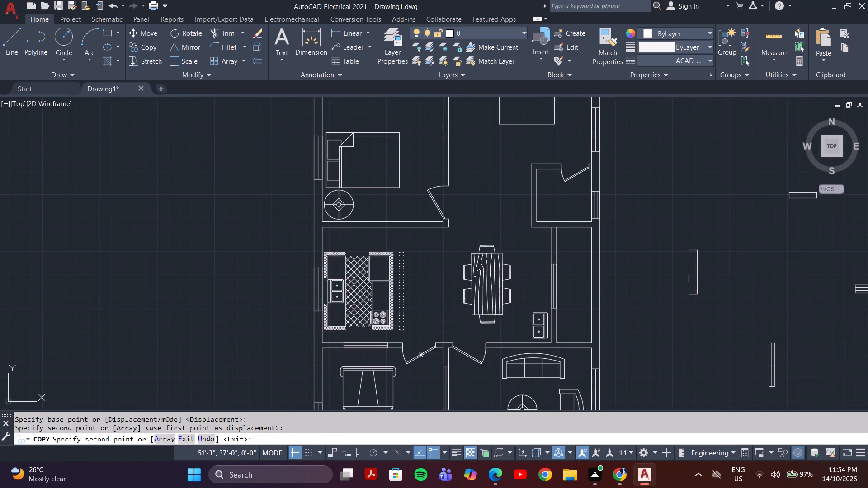
pyautogui.moveTo(492, 245); pyautogui.dragTo(430, 378, button='middle')
pyautogui.click(525, 337)
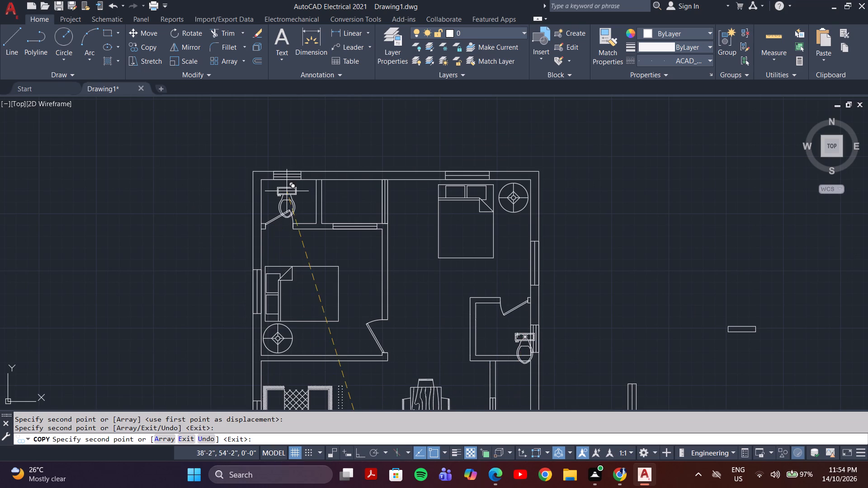
pyautogui.click(285, 183)
pyautogui.press('Escape')
# Scale down the upper-left bathroom's toilet from the top of its tank so it clears the door swing.
pyautogui.click(288, 186)
pyautogui.scroll(2, 284, 200)
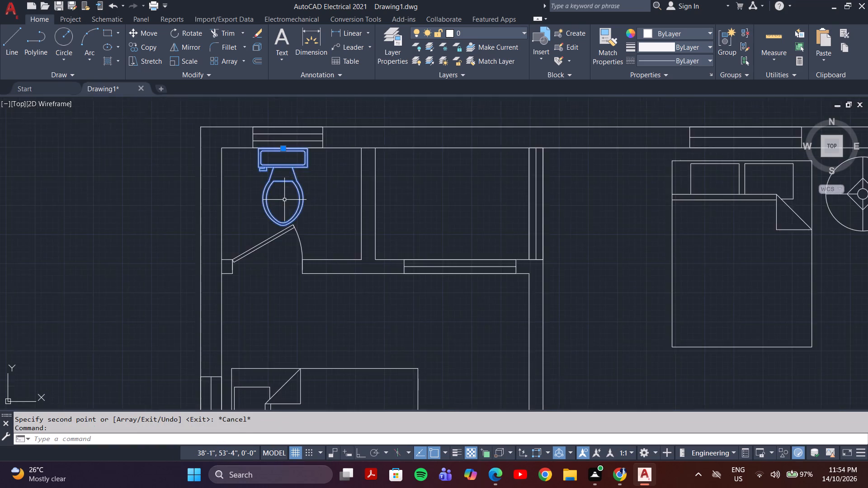
pyautogui.scroll(3, 284, 200)
pyautogui.scroll(-2, 284, 200)
pyautogui.moveTo(284, 200); pyautogui.dragTo(288, 236, button='middle')
pyautogui.press('Escape')
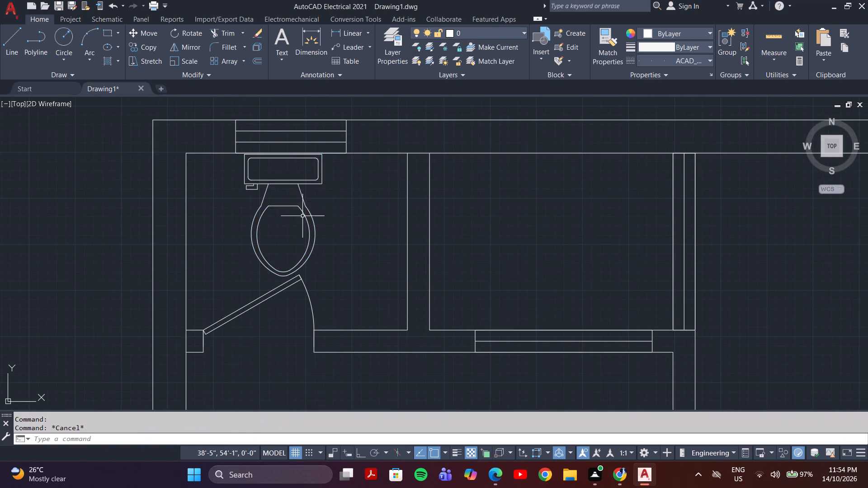
pyautogui.scroll(-3, 304, 222)
pyautogui.click(301, 213)
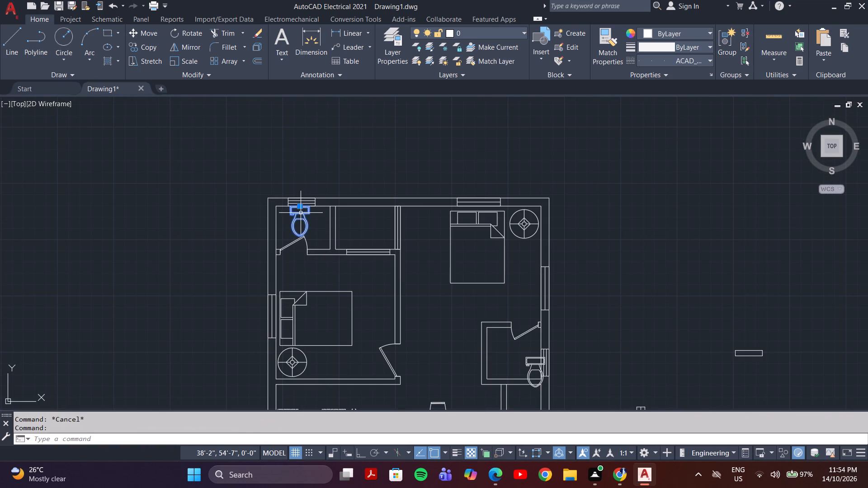
pyautogui.write('sc')
pyautogui.press('Return')
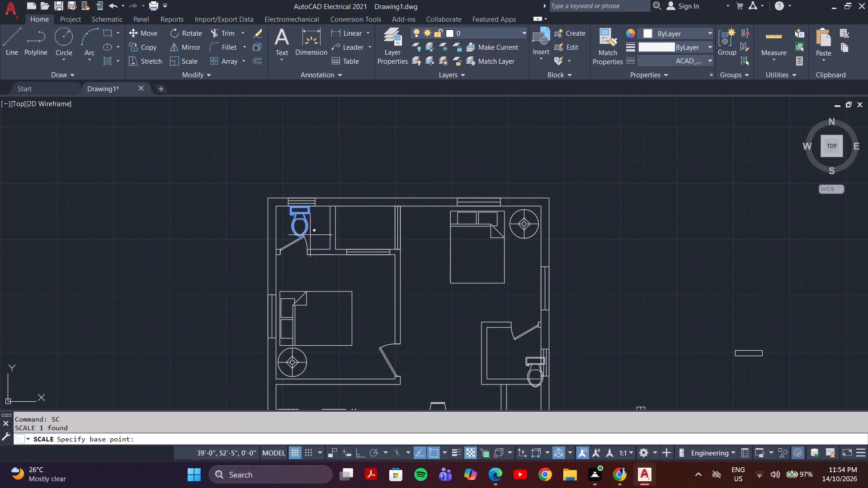
pyautogui.scroll(3, 310, 235)
pyautogui.click(262, 122)
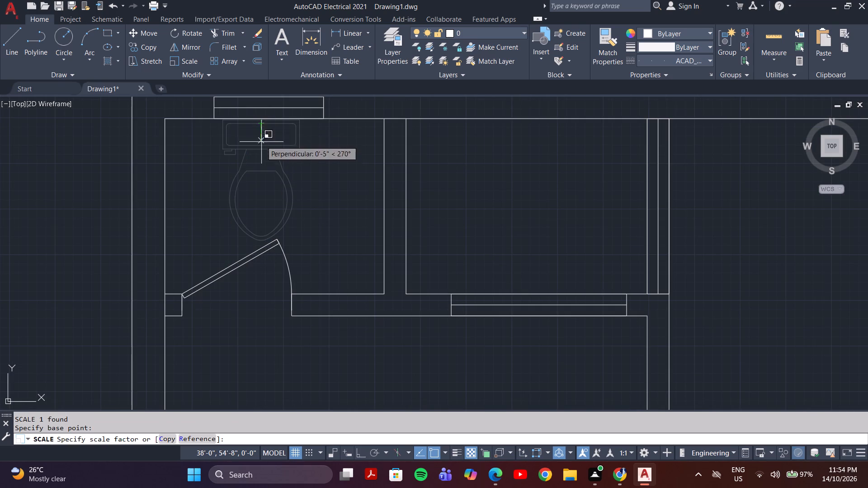
pyautogui.click(264, 169)
pyautogui.scroll(-2, 273, 174)
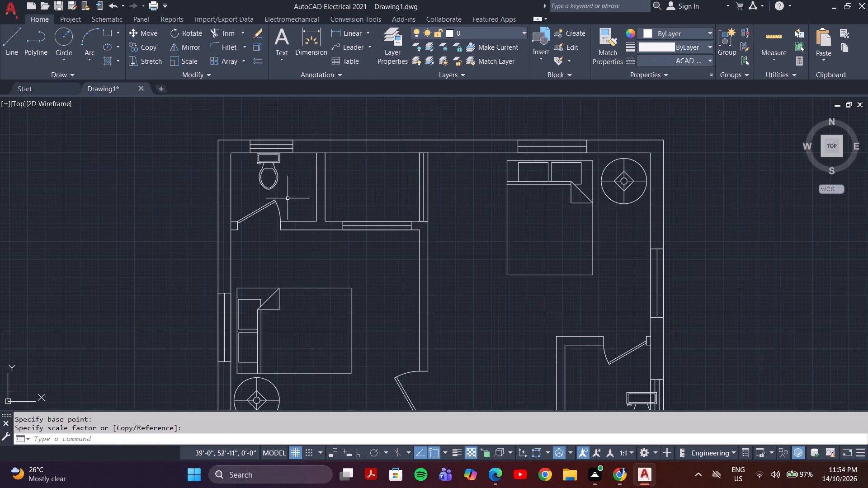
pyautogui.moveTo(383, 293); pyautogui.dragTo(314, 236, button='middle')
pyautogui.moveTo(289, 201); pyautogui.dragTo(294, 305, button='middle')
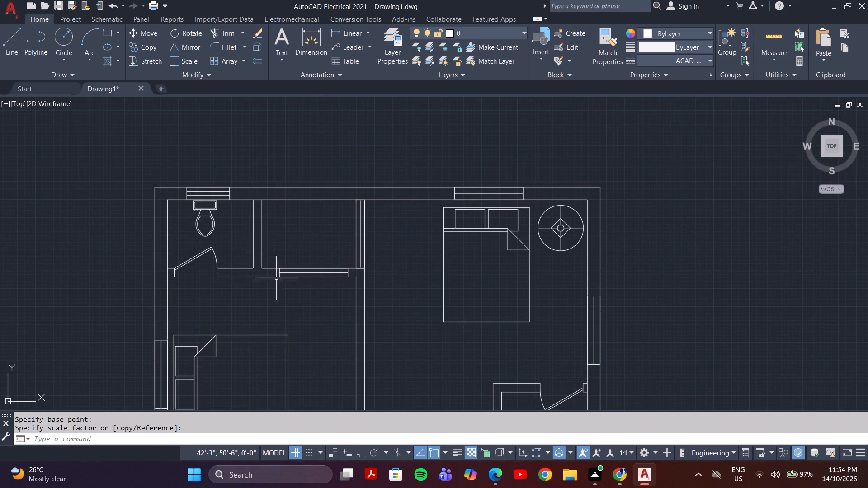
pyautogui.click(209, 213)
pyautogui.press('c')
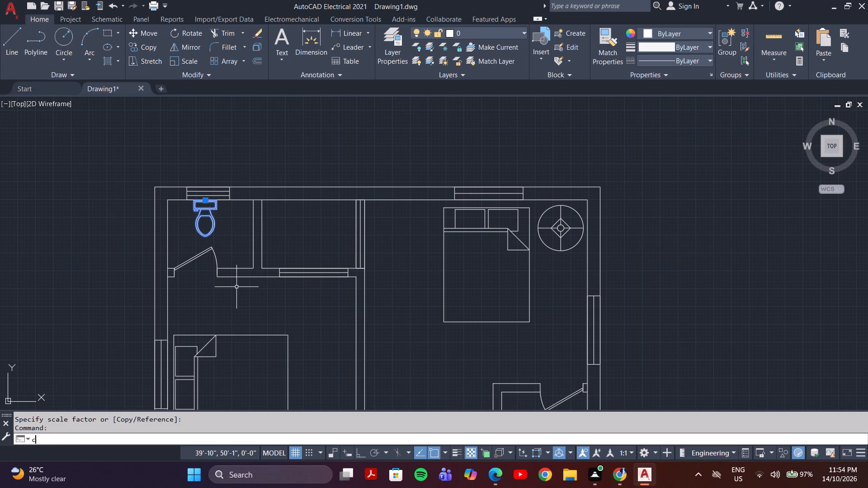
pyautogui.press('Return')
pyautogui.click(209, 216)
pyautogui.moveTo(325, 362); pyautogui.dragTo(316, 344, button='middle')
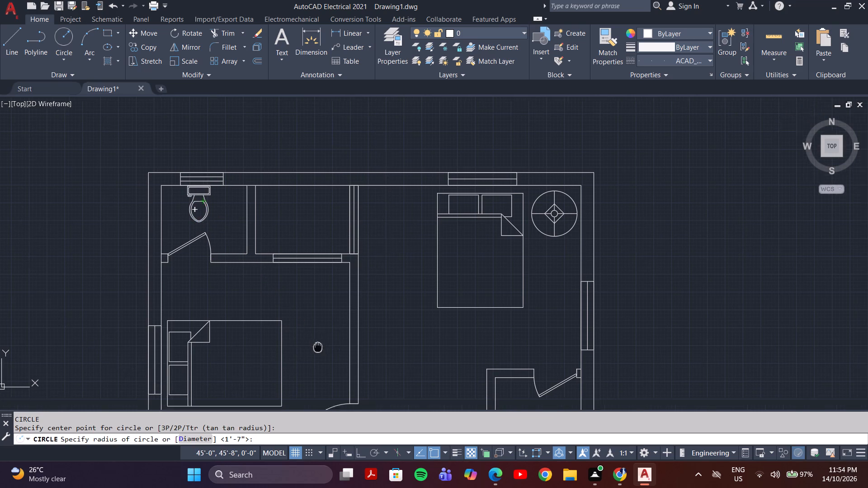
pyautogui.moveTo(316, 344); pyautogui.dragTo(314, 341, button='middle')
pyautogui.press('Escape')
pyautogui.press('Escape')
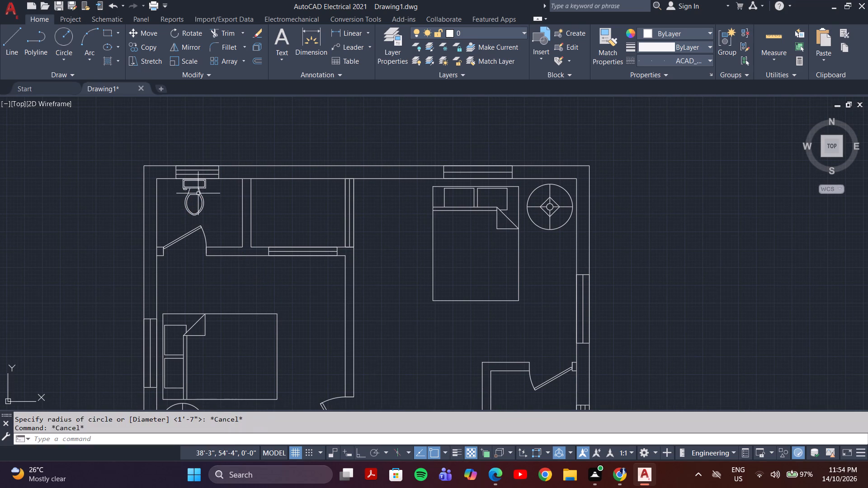
# Copy the reduced toilet from the upper-left bathroom into the bathroom below the upper-right room, beside the larger toilet.
pyautogui.click(198, 193)
pyautogui.press('c')
pyautogui.press('o')
pyautogui.press('Return')
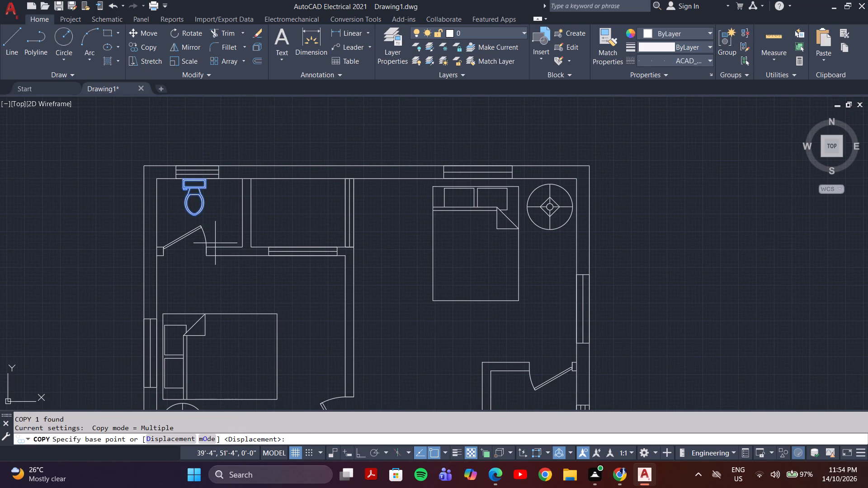
pyautogui.click(196, 190)
pyautogui.moveTo(368, 316); pyautogui.dragTo(235, 210, button='middle')
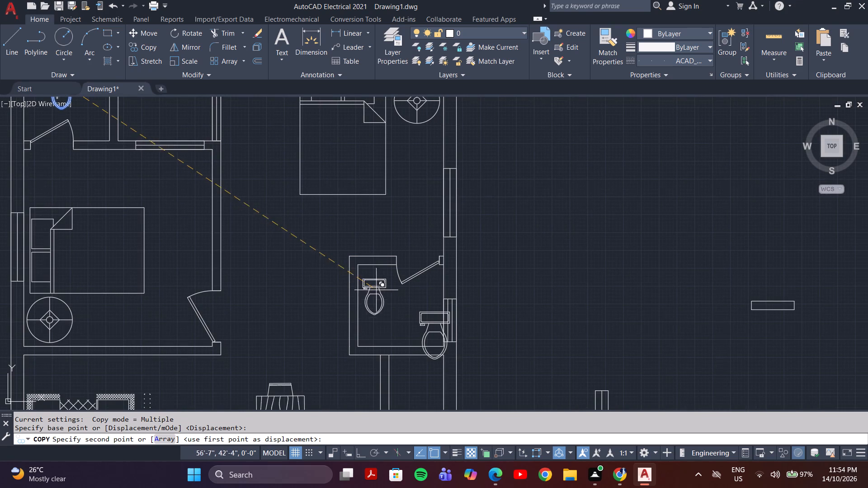
pyautogui.click(396, 316)
# Place another copy of the reduced toilet in the lower-right bathroom, beside the larger toilet, and end the Copy command.
pyautogui.moveTo(399, 321); pyautogui.dragTo(418, 184, button='middle')
pyautogui.moveTo(412, 284); pyautogui.dragTo(424, 124, button='middle')
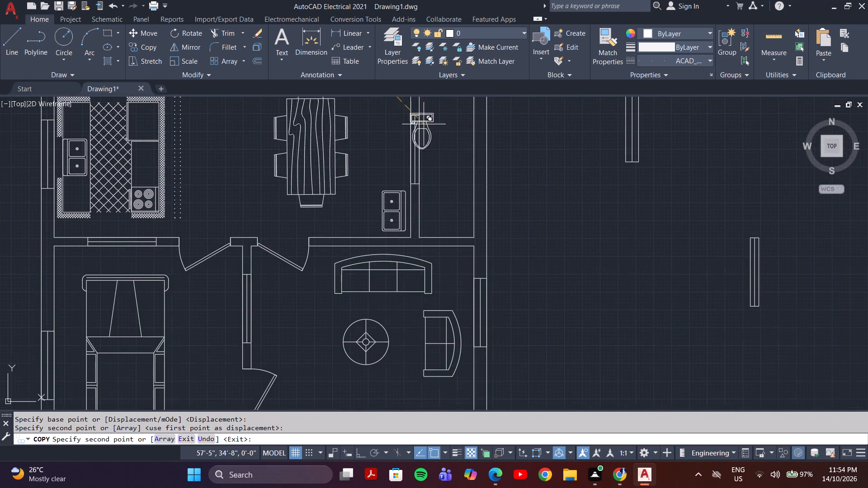
pyautogui.moveTo(420, 308); pyautogui.dragTo(420, 89, button='middle')
pyautogui.moveTo(422, 256); pyautogui.dragTo(427, 221, button='middle')
pyautogui.click(467, 232)
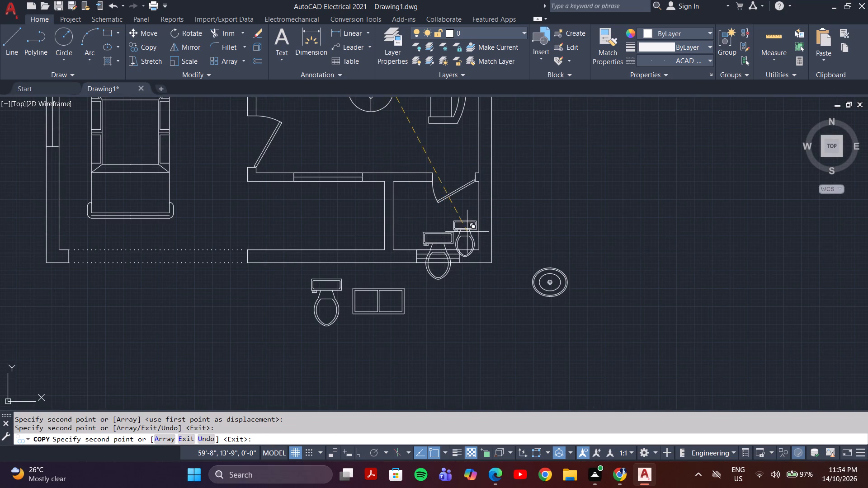
pyautogui.press('Escape')
# Delete the larger toilet in the lower-right bathroom.
pyautogui.click(439, 235)
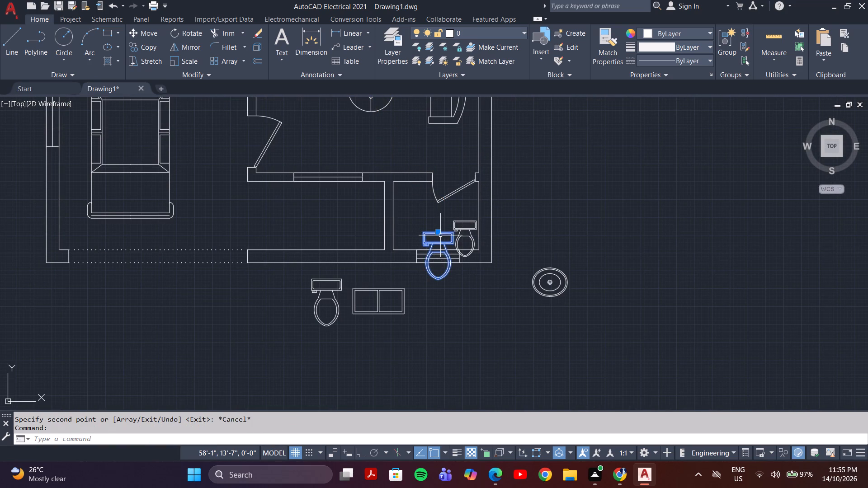
pyautogui.press('Delete')
# Rotate the reduced toilet in the lower-right bathroom by 180° about its tank corner, with Ortho on.
pyautogui.click(457, 221)
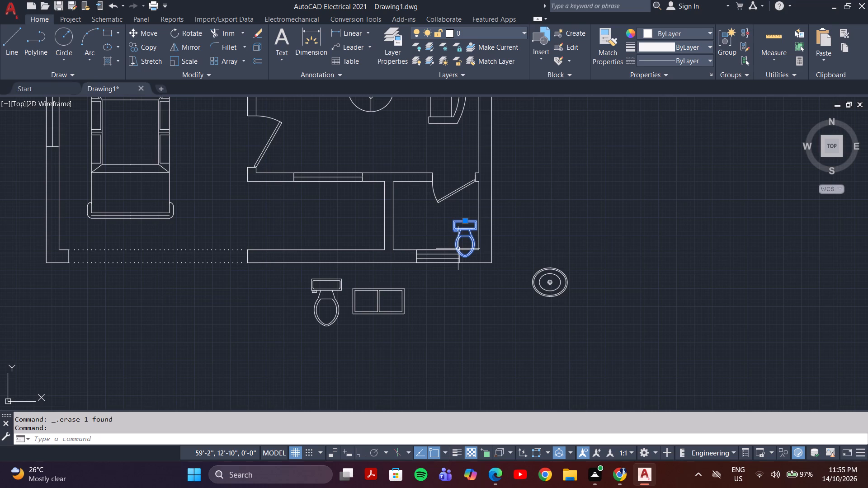
pyautogui.press('r')
pyautogui.press('o')
pyautogui.press('Return')
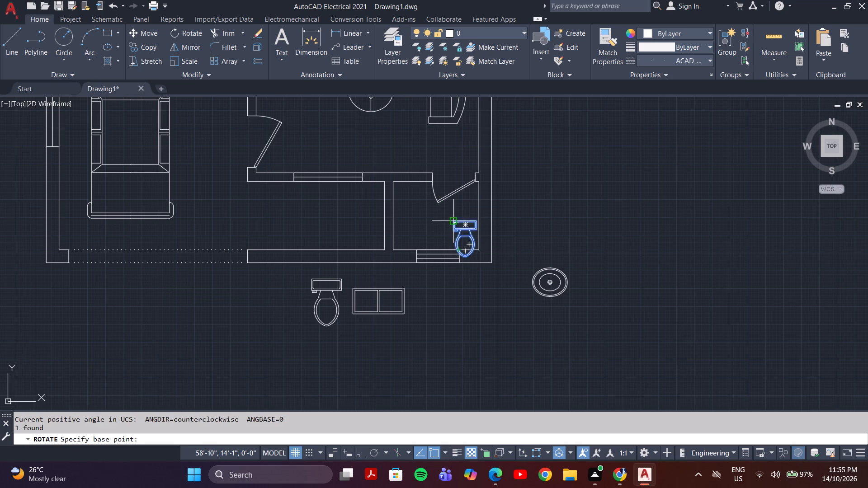
pyautogui.click(454, 221)
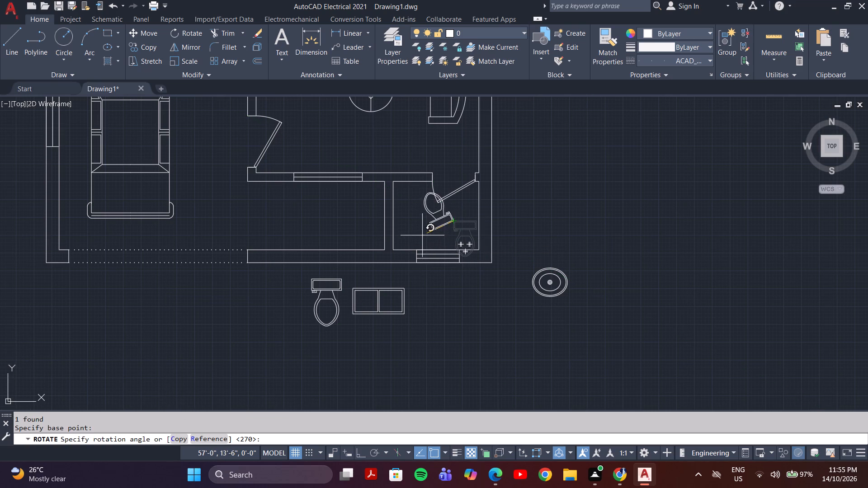
pyautogui.press('F9')
pyautogui.press('F7')
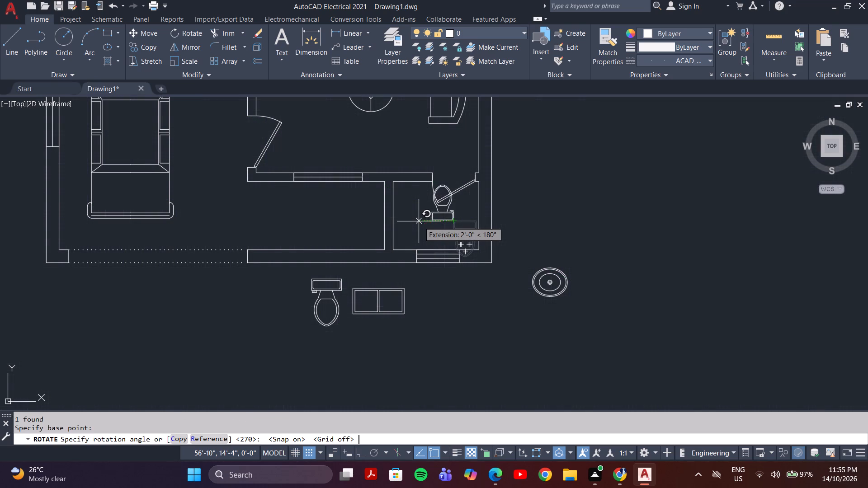
pyautogui.press('F7')
pyautogui.press('F8')
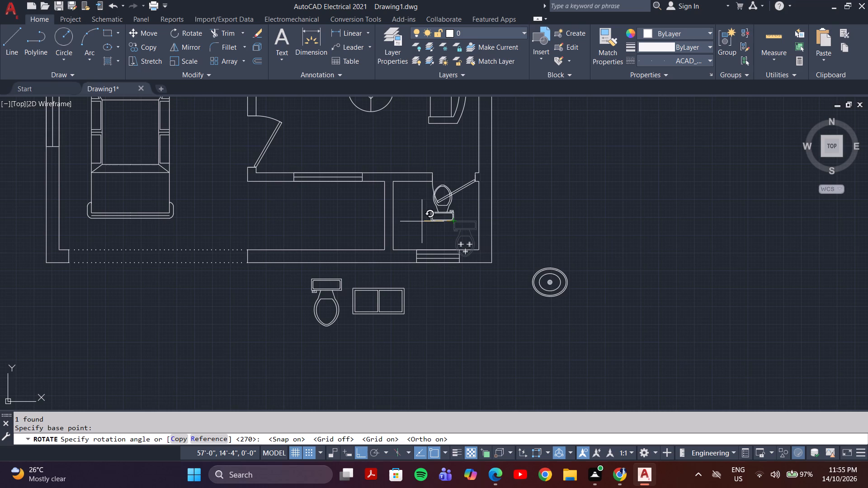
pyautogui.click(429, 224)
# Move the rotated toilet about 1'-7" straight down so its tank sits beside the lower-right bathroom's window wall.
pyautogui.click(456, 216)
pyautogui.click(435, 228)
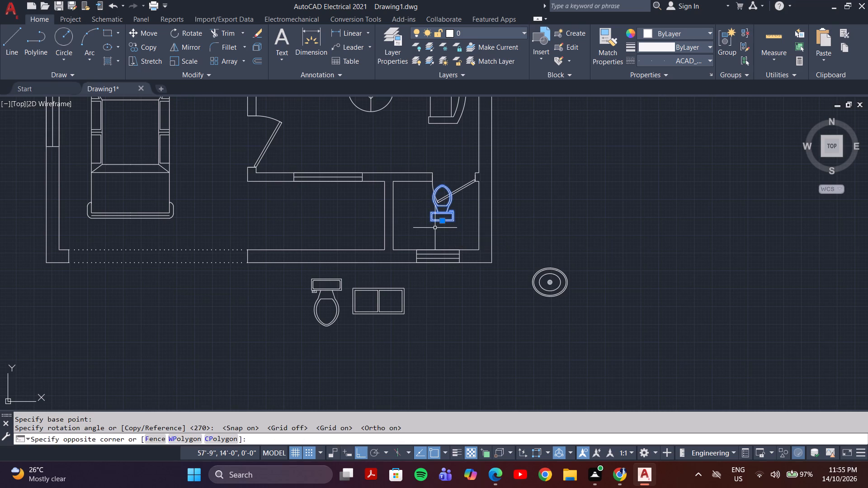
pyautogui.press('m')
pyautogui.press('Return')
pyautogui.scroll(4, 440, 216)
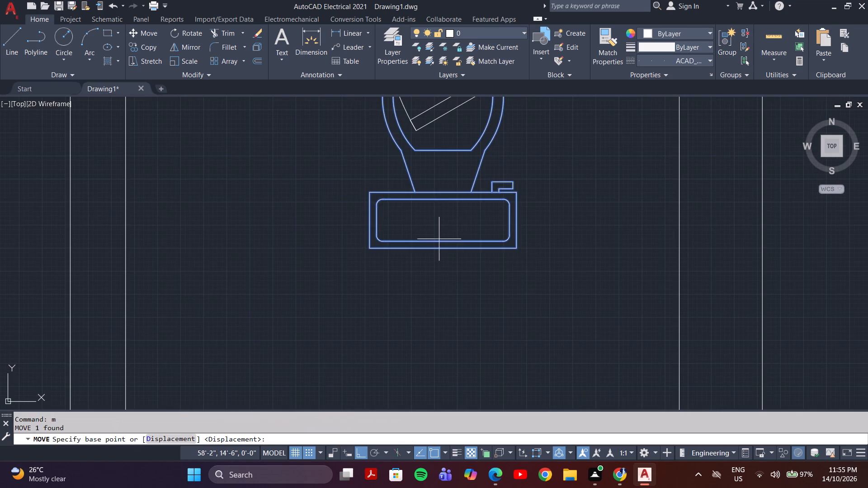
pyautogui.click(440, 241)
pyautogui.moveTo(436, 295); pyautogui.dragTo(438, 200, button='middle')
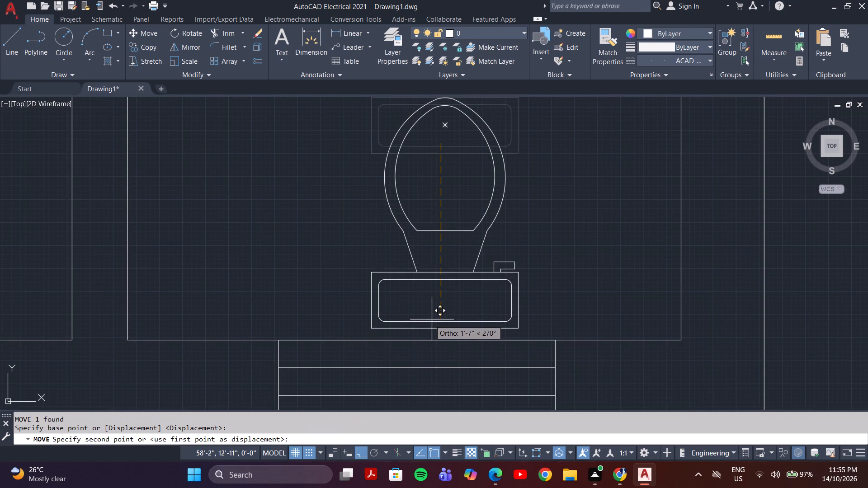
pyautogui.click(429, 321)
# Delete the larger toilet in the bathroom below the upper-right room.
pyautogui.scroll(-5, 429, 294)
pyautogui.moveTo(408, 197); pyautogui.dragTo(398, 401, button='middle')
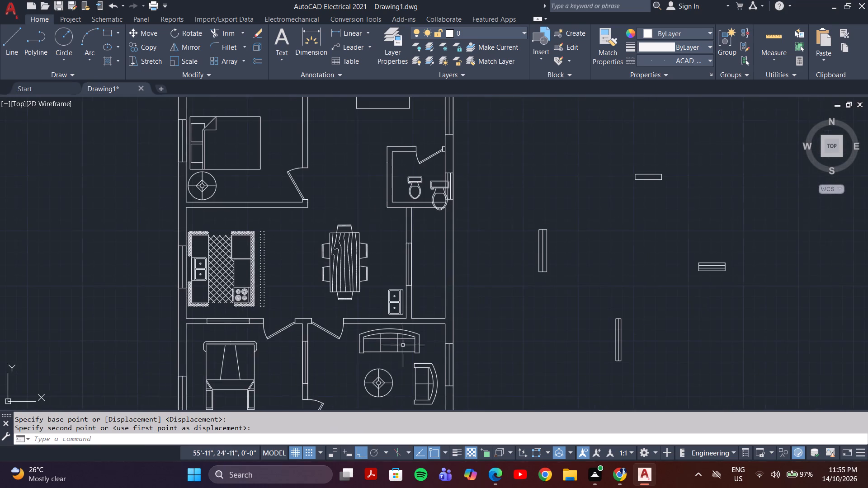
pyautogui.scroll(2, 416, 270)
pyautogui.moveTo(419, 269); pyautogui.dragTo(426, 444, button='middle')
pyautogui.click(472, 244)
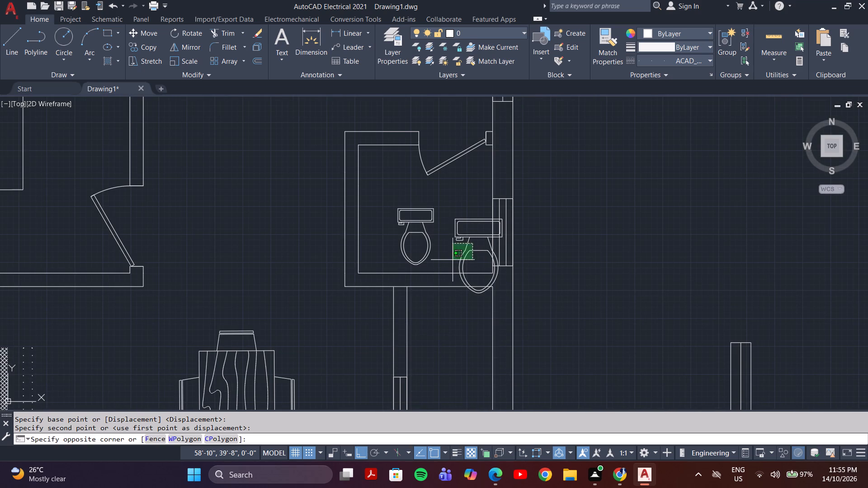
pyautogui.click(453, 260)
pyautogui.press('Delete')
# Rotate the remaining toilet in that bathroom a quarter turn clockwise so its tank faces the window wall.
pyautogui.click(437, 210)
pyautogui.click(390, 247)
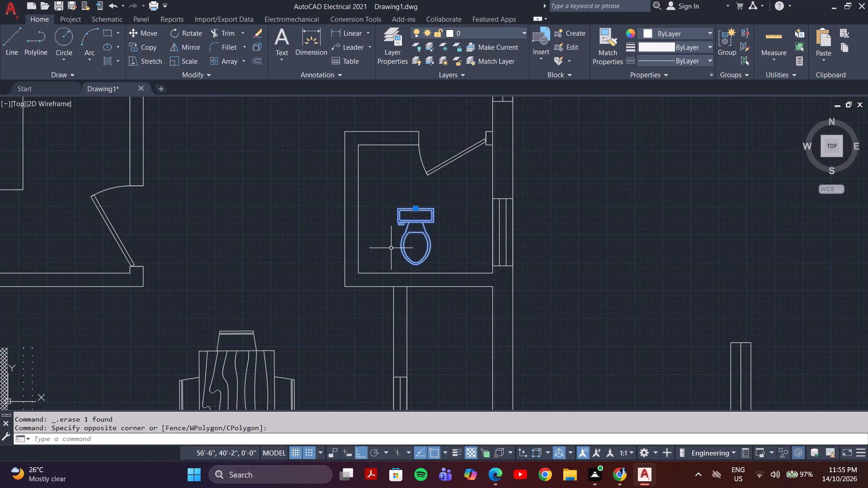
pyautogui.press('r')
pyautogui.press('o')
pyautogui.press('Return')
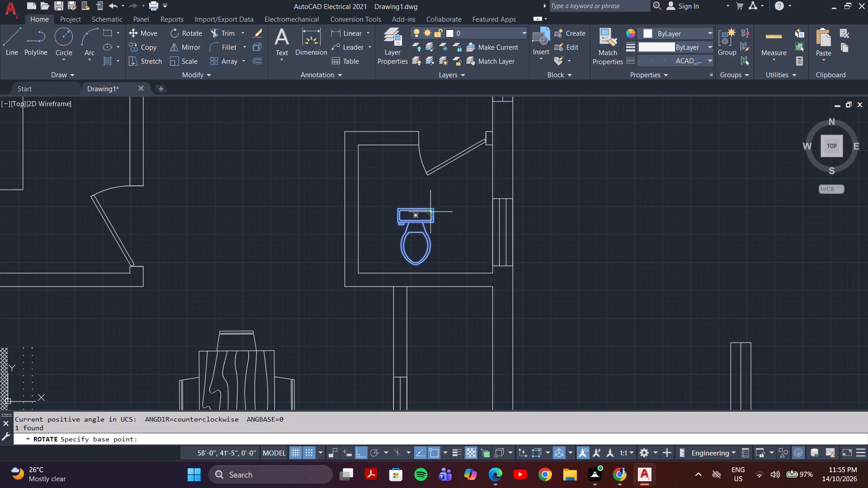
pyautogui.click(429, 212)
pyautogui.click(442, 228)
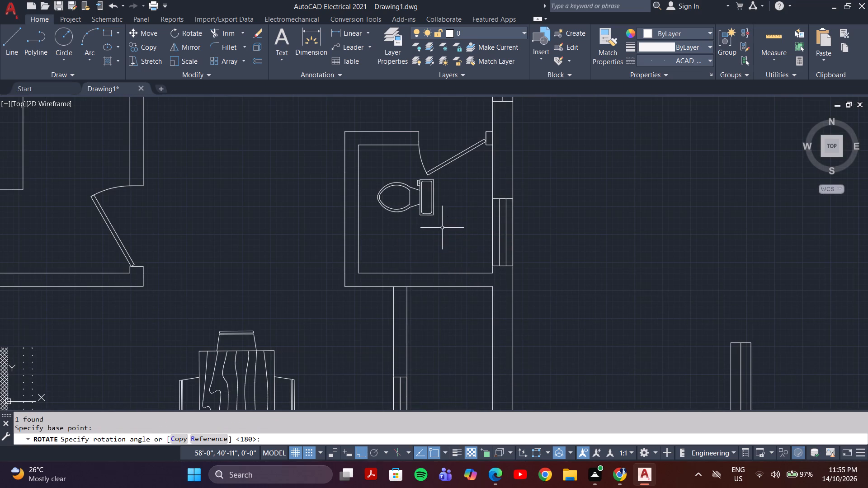
# Move the rotated toilet, with Ortho off, so its tank sits beside the window of the bathroom below the upper-right room.
pyautogui.click(435, 201)
pyautogui.click(416, 215)
pyautogui.write('mn')
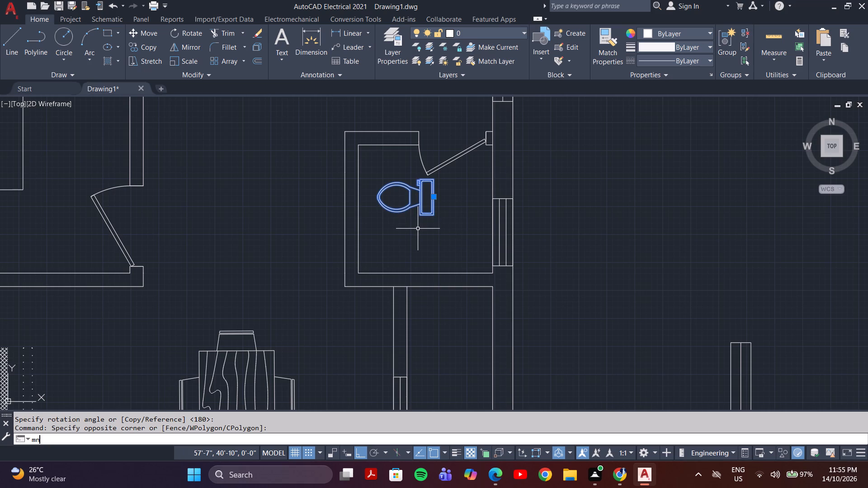
pyautogui.press('BackSpace')
pyautogui.press('Return')
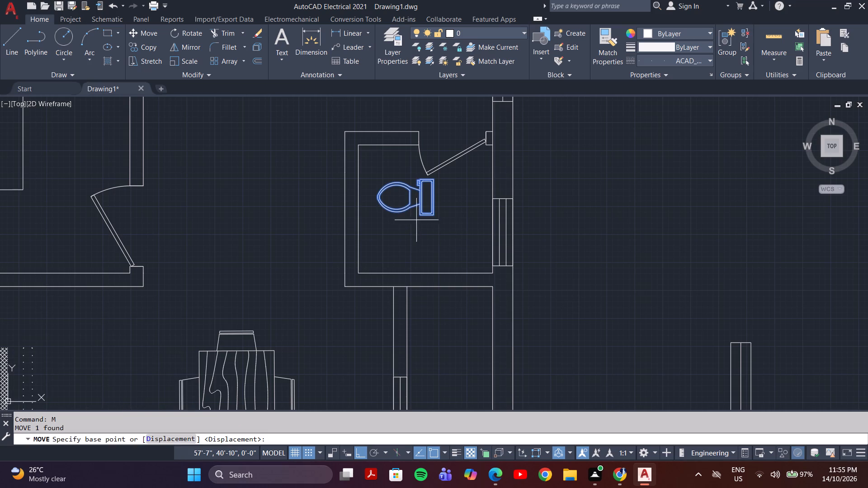
pyautogui.click(417, 205)
pyautogui.press('F8')
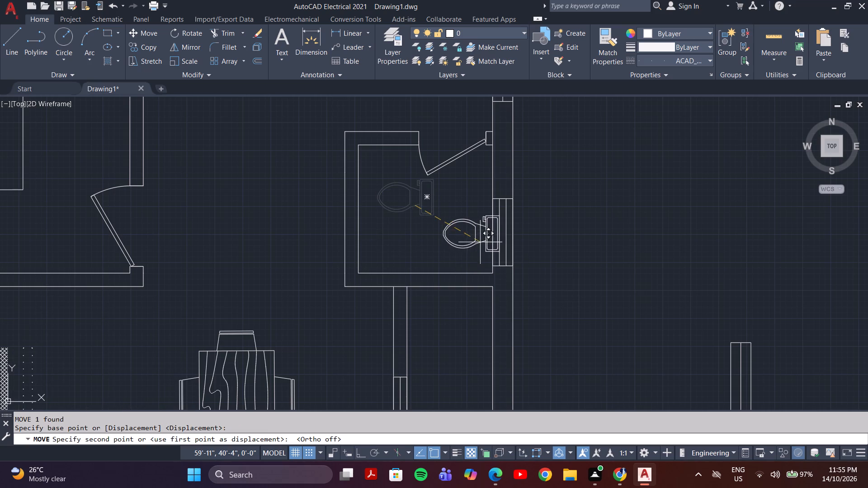
pyautogui.click(469, 241)
pyautogui.scroll(-3, 469, 241)
pyautogui.moveTo(397, 269); pyautogui.dragTo(464, 282, button='middle')
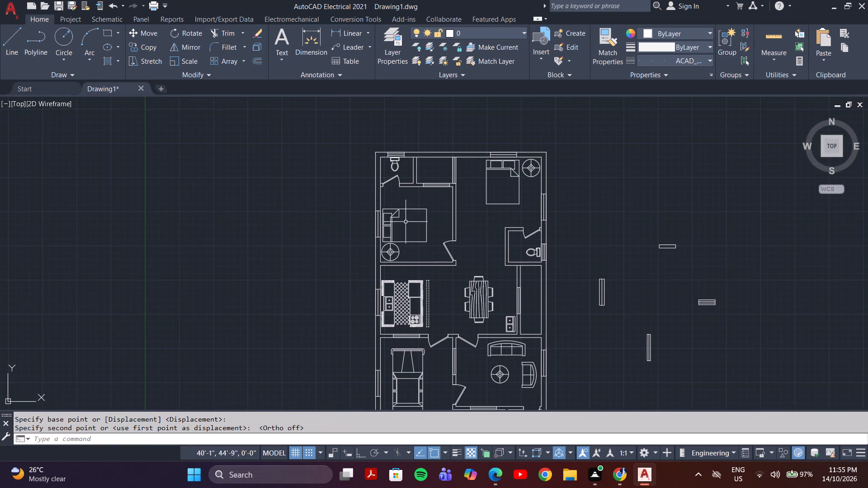
pyautogui.moveTo(386, 202); pyautogui.dragTo(402, 273, button='middle')
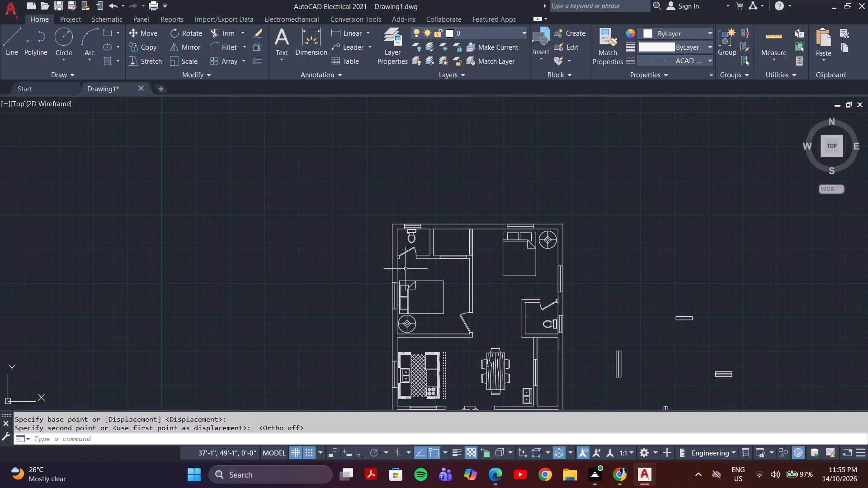
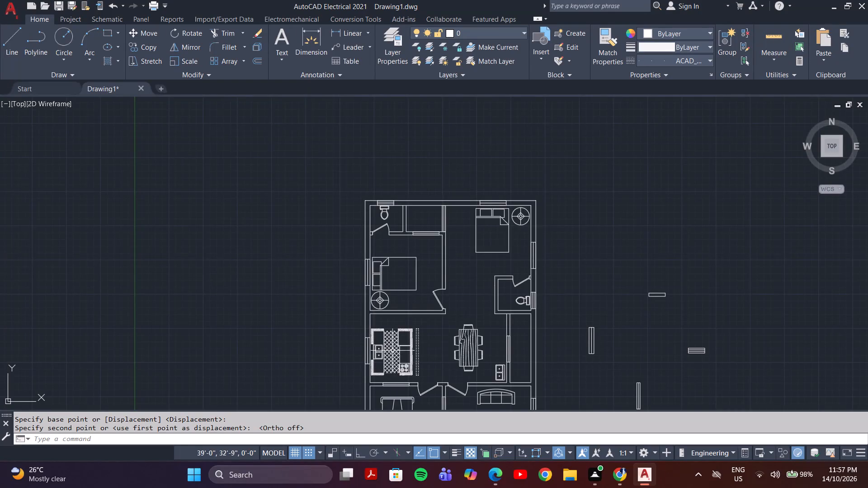
# Move the oval washbasin from outside the plan into the lower-right bathroom, near its upper-left corner.
pyautogui.moveTo(444, 319); pyautogui.dragTo(388, 249, button='middle')
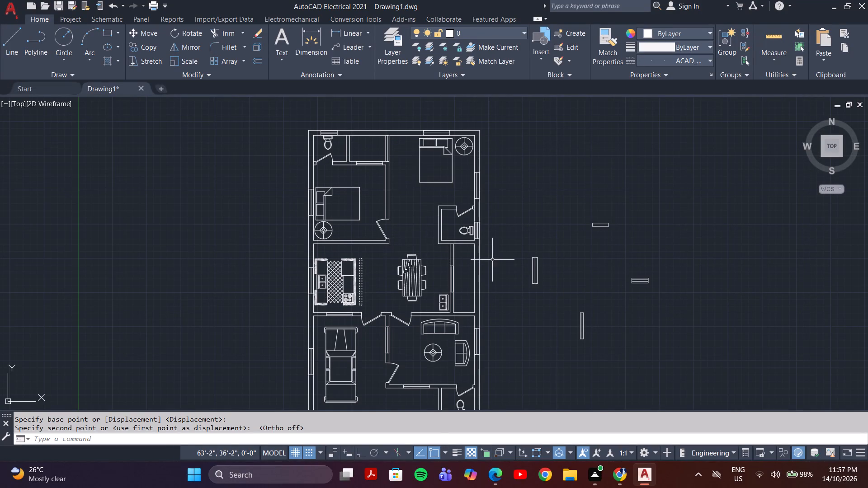
pyautogui.moveTo(403, 285); pyautogui.dragTo(403, 242, button='middle')
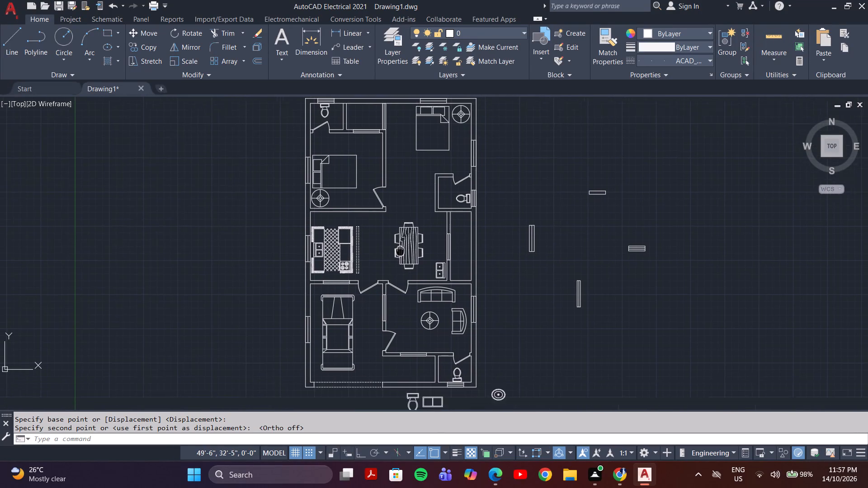
pyautogui.moveTo(403, 242); pyautogui.dragTo(405, 212, button='middle')
pyautogui.scroll(3, 495, 385)
pyautogui.click(553, 232)
pyautogui.click(522, 259)
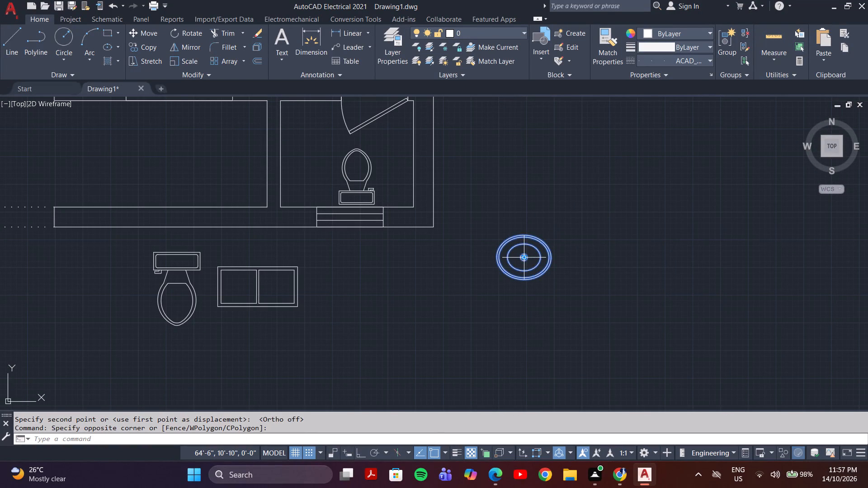
pyautogui.press('m')
pyautogui.press('Return')
pyautogui.click(524, 267)
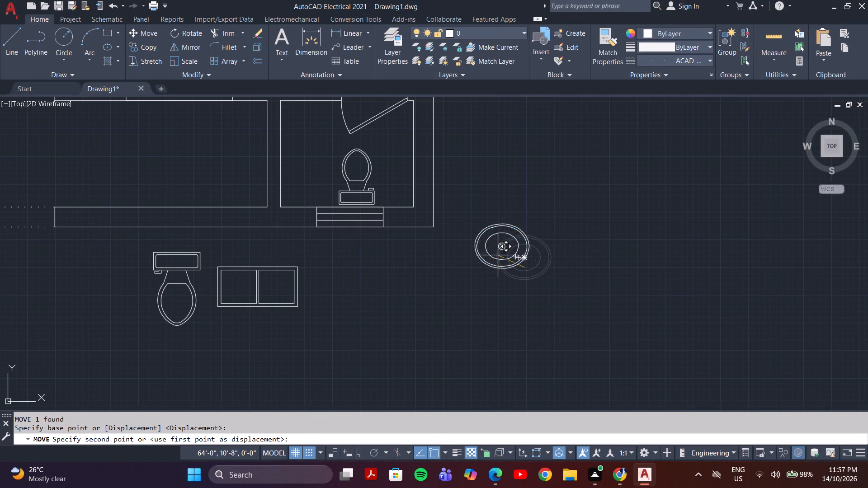
pyautogui.click(308, 143)
pyautogui.press('Escape')
# Scale the washbasin down to about half its size, using a base point on its left edge.
pyautogui.click(327, 124)
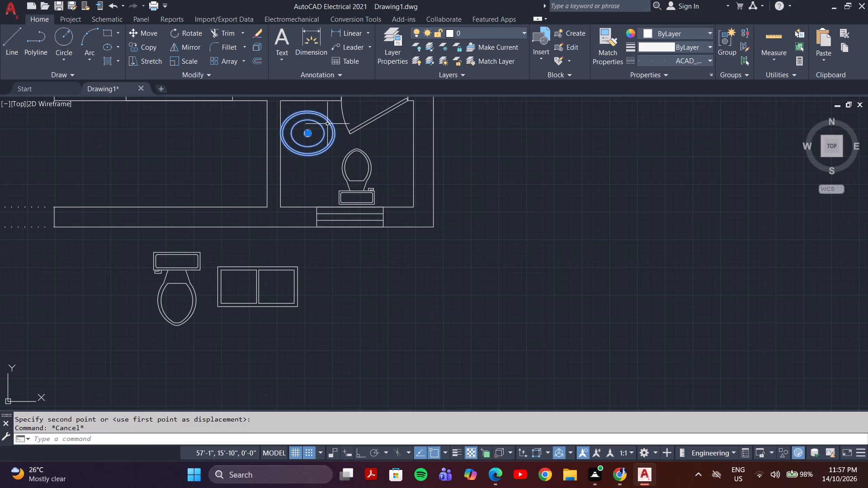
pyautogui.write('sc')
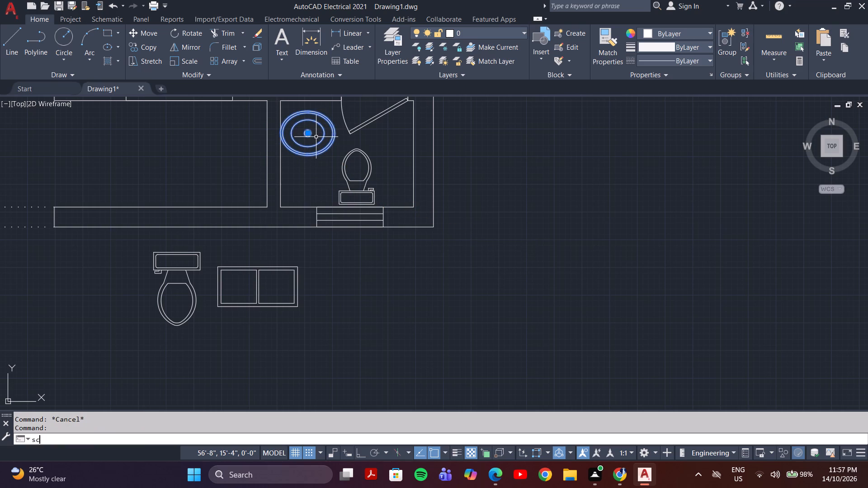
pyautogui.press('Return')
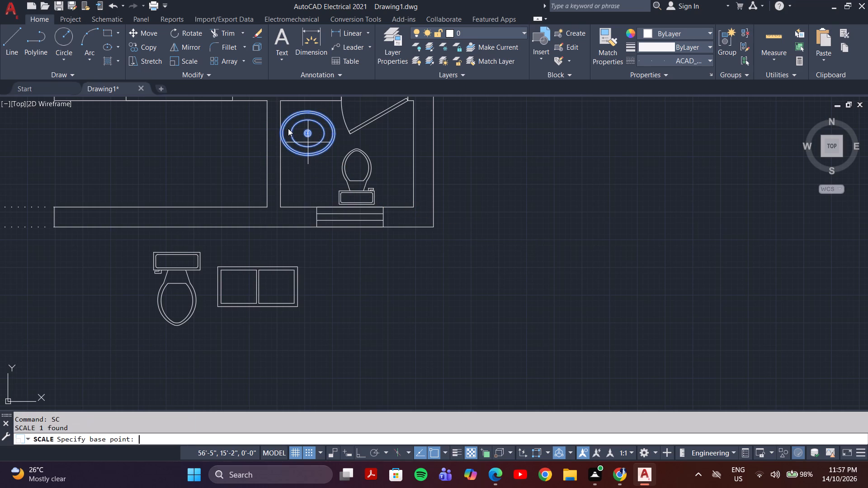
pyautogui.click(284, 130)
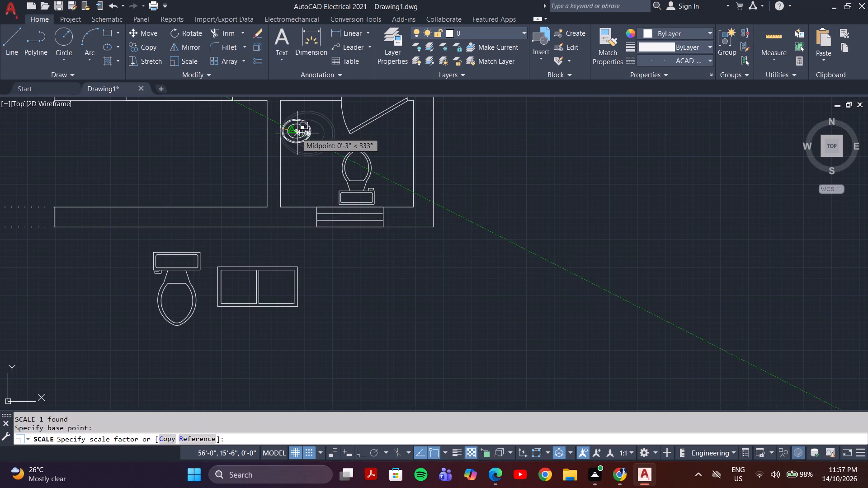
pyautogui.click(297, 133)
# Rotate the washbasin a quarter turn clockwise with Ortho on so its long axis runs vertically.
pyautogui.click(311, 122)
pyautogui.click(301, 135)
pyautogui.press('r')
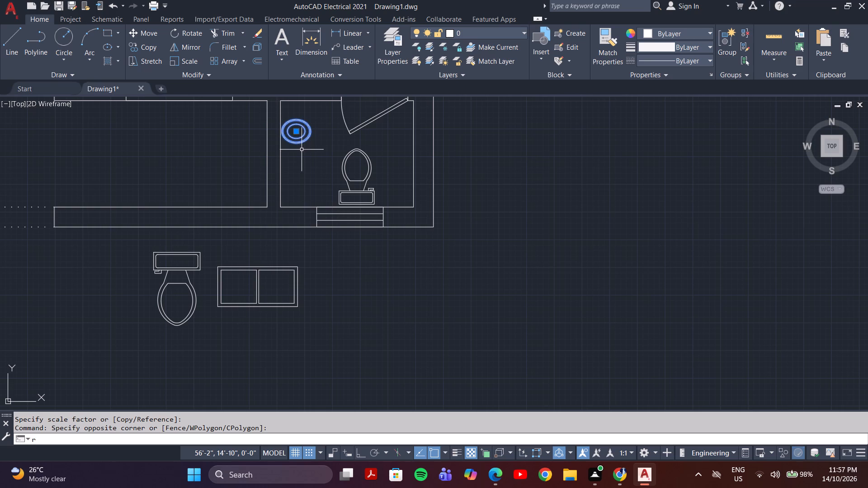
pyautogui.press('o')
pyautogui.press('Return')
pyautogui.click(310, 131)
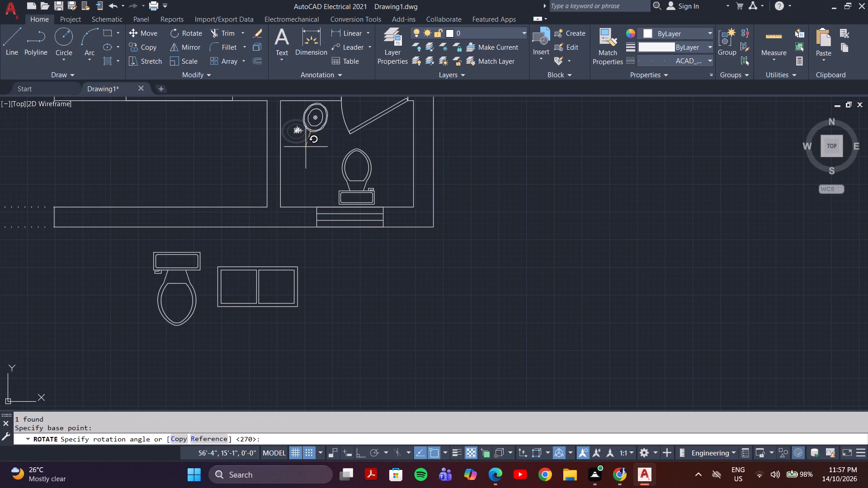
pyautogui.press('F8')
pyautogui.click(307, 151)
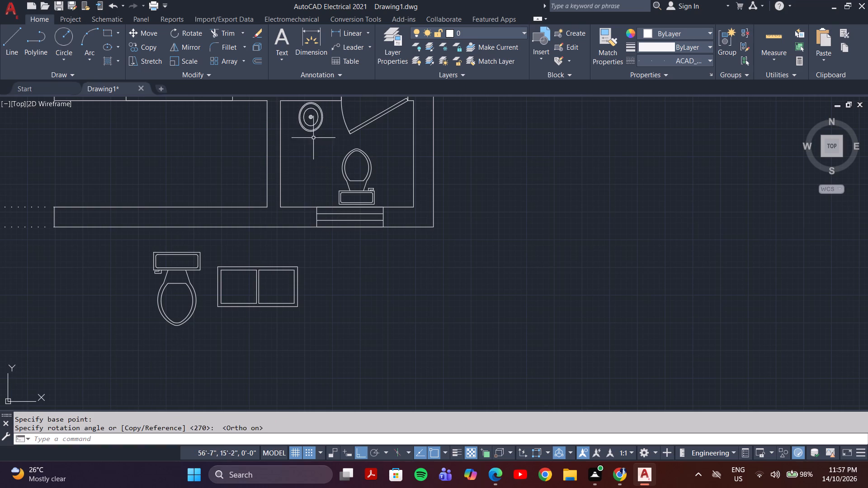
# Move the rotated washbasin, with Ortho off, close to the left wall of the lower-right bathroom.
pyautogui.click(320, 122)
pyautogui.click(309, 125)
pyautogui.press('m')
pyautogui.press('Return')
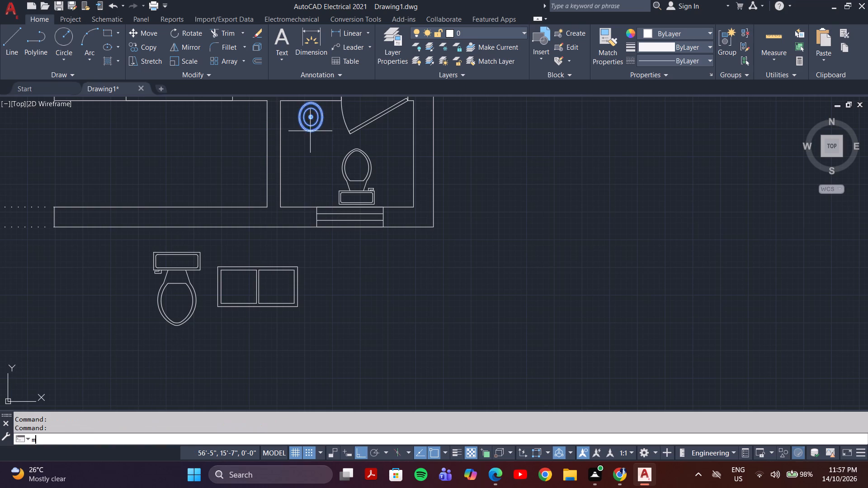
pyautogui.click(309, 117)
pyautogui.press('F9')
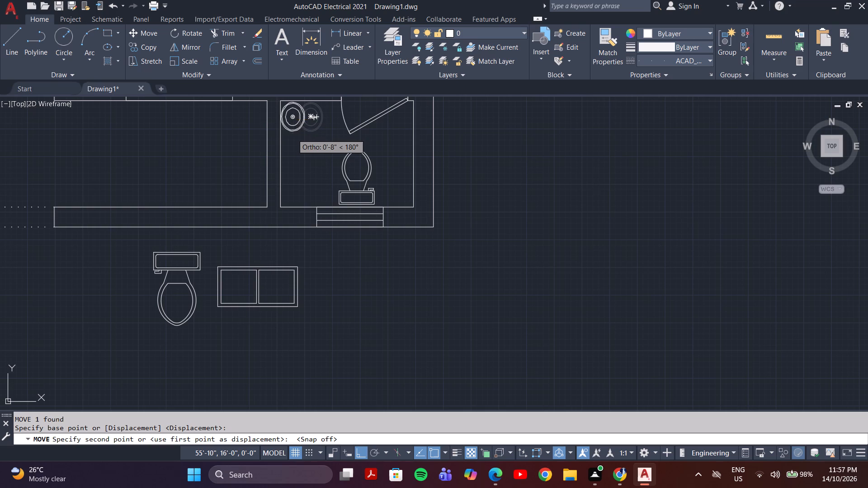
pyautogui.press('F9')
pyautogui.press('F8')
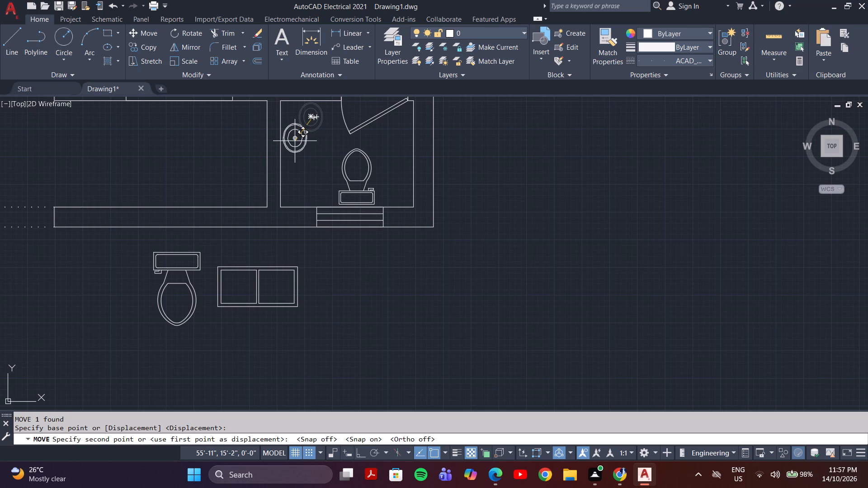
pyautogui.doubleClick(295, 133)
# Copy the washbasin into the upper-left bathroom, near its lower-right corner beside the door.
pyautogui.press('c')
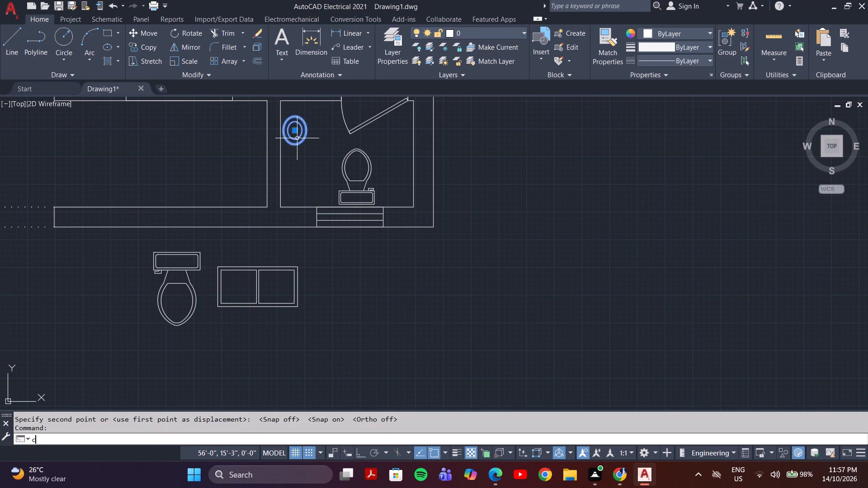
pyautogui.press('o')
pyautogui.press('Return')
pyautogui.click(295, 131)
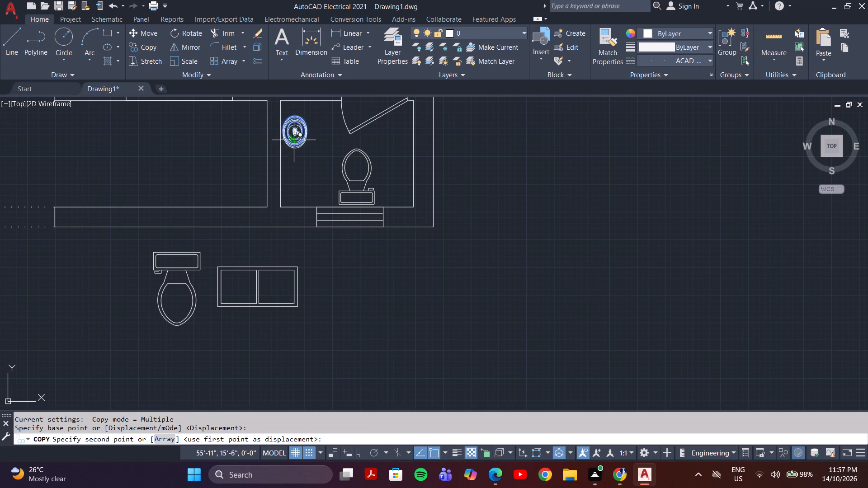
pyautogui.moveTo(299, 167); pyautogui.dragTo(298, 291, button='middle')
pyautogui.scroll(-4, 298, 291)
pyautogui.moveTo(307, 202); pyautogui.dragTo(297, 324, button='middle')
pyautogui.scroll(2, 206, 188)
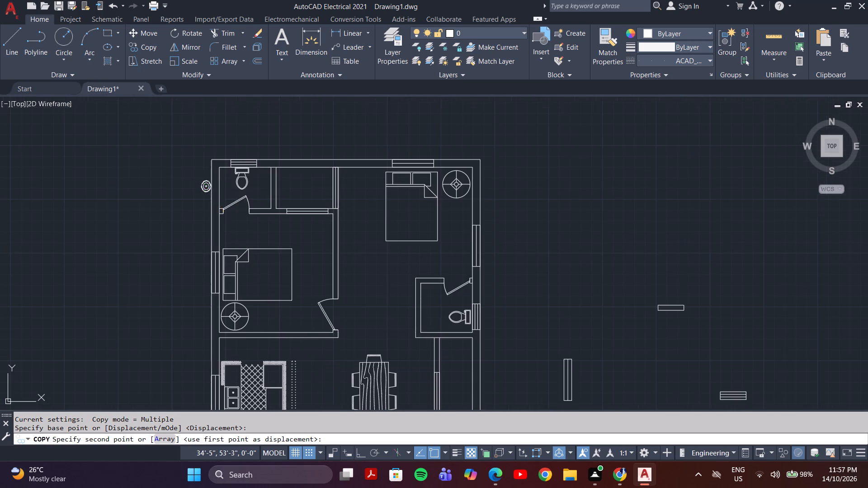
pyautogui.scroll(3, 256, 195)
pyautogui.click(282, 198)
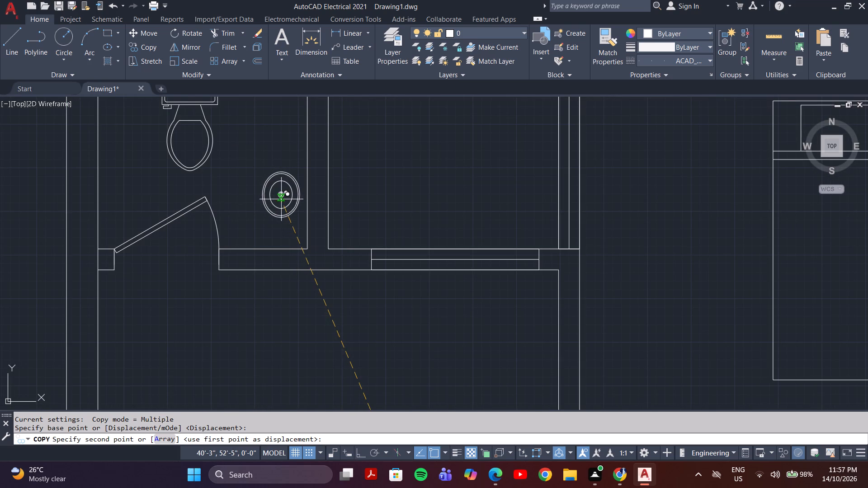
# Place another washbasin copy in the upper-left corner of the bathroom below the upper-right bedroom.
pyautogui.moveTo(356, 267); pyautogui.dragTo(169, 166, button='middle')
pyautogui.scroll(-3, 178, 194)
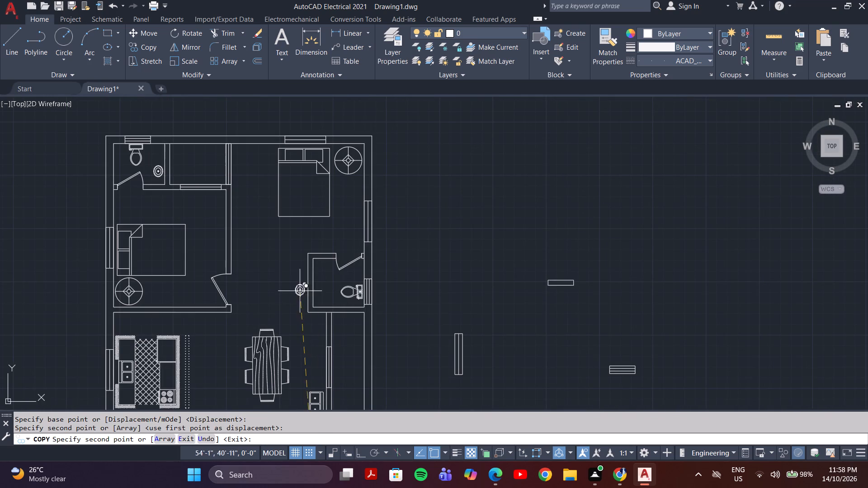
pyautogui.scroll(3, 319, 278)
pyautogui.click(312, 244)
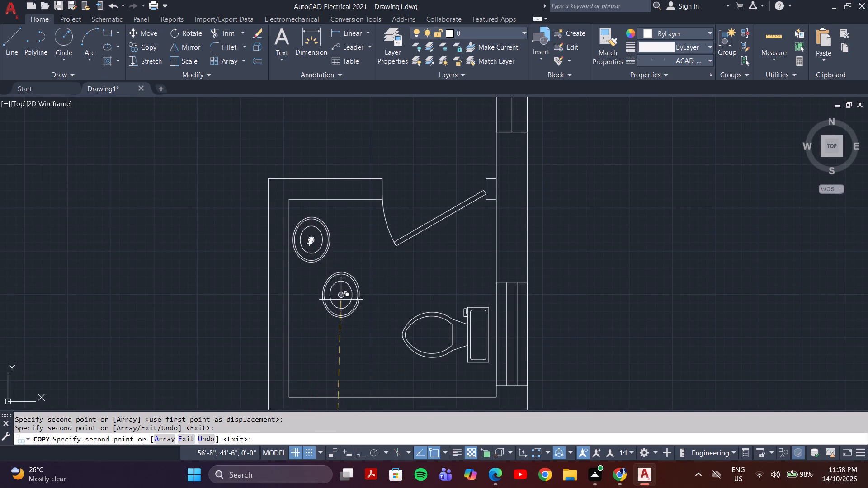
pyautogui.press('Escape')
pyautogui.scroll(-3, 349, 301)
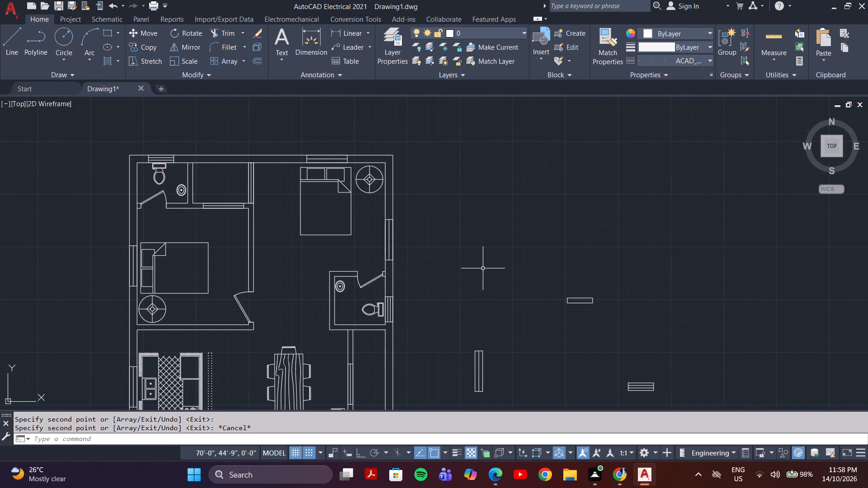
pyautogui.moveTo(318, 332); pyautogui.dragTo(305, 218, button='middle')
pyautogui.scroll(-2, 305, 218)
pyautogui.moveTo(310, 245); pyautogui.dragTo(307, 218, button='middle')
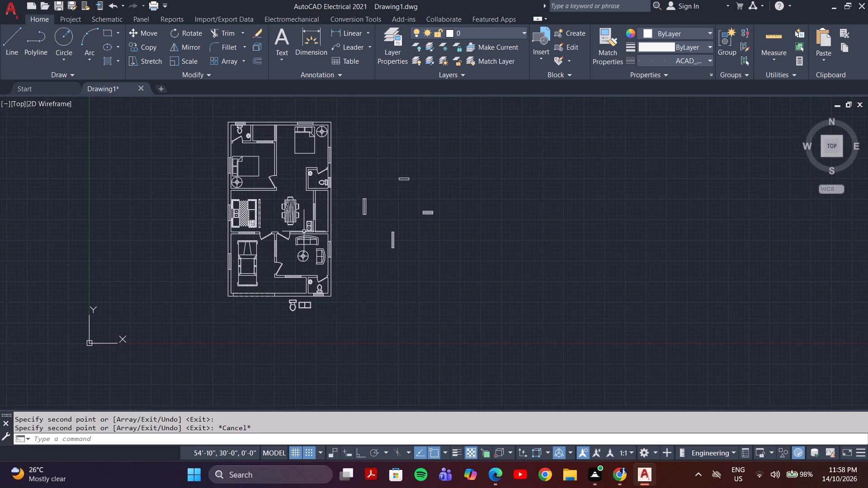
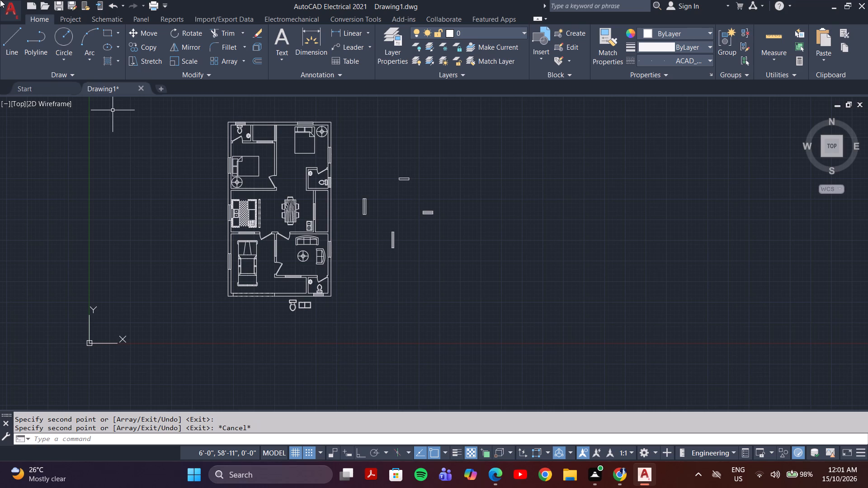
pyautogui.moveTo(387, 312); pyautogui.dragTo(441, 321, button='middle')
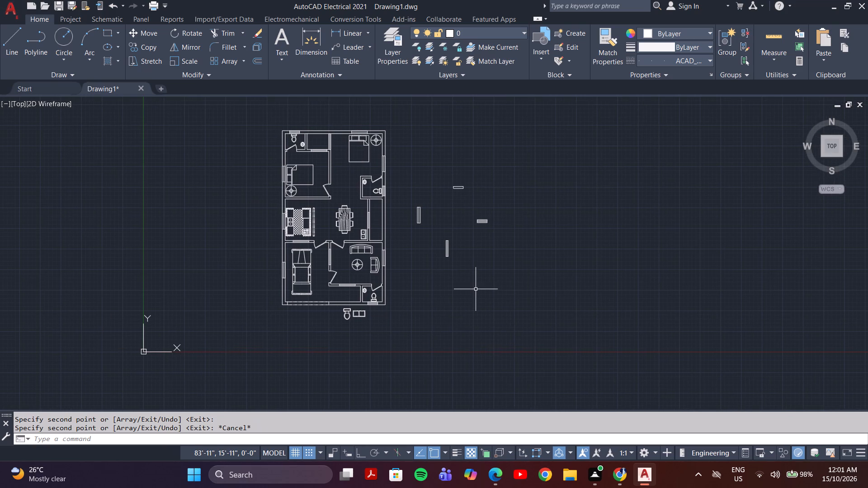
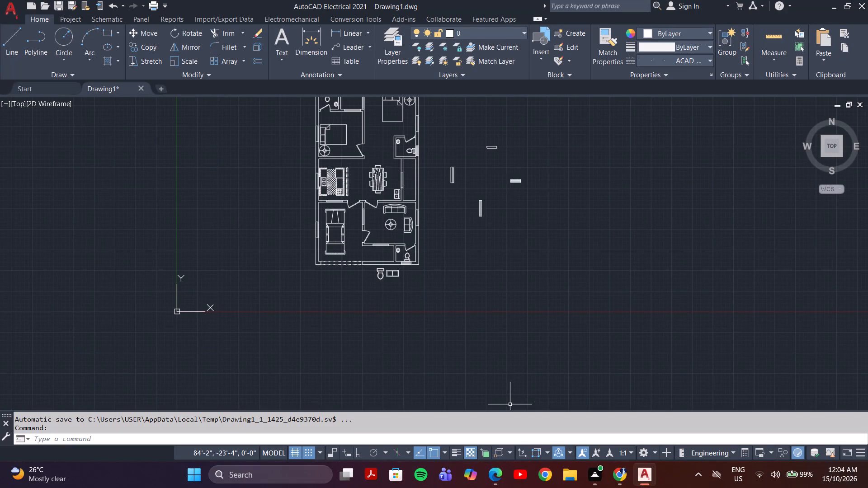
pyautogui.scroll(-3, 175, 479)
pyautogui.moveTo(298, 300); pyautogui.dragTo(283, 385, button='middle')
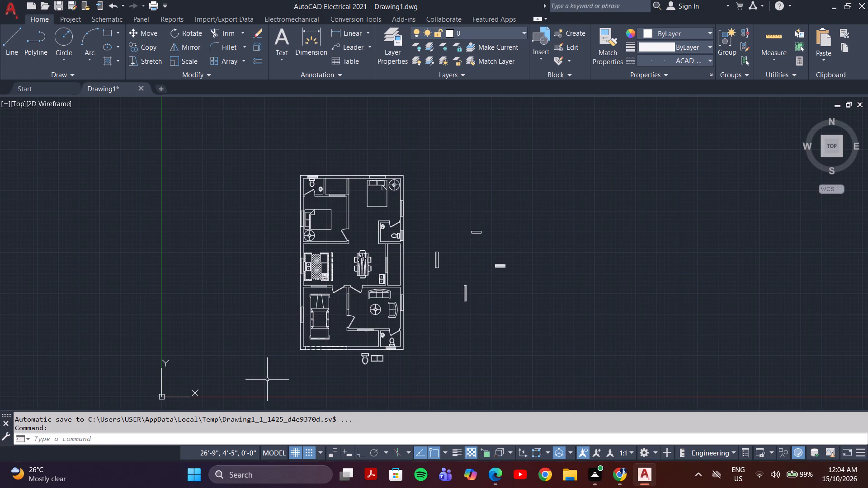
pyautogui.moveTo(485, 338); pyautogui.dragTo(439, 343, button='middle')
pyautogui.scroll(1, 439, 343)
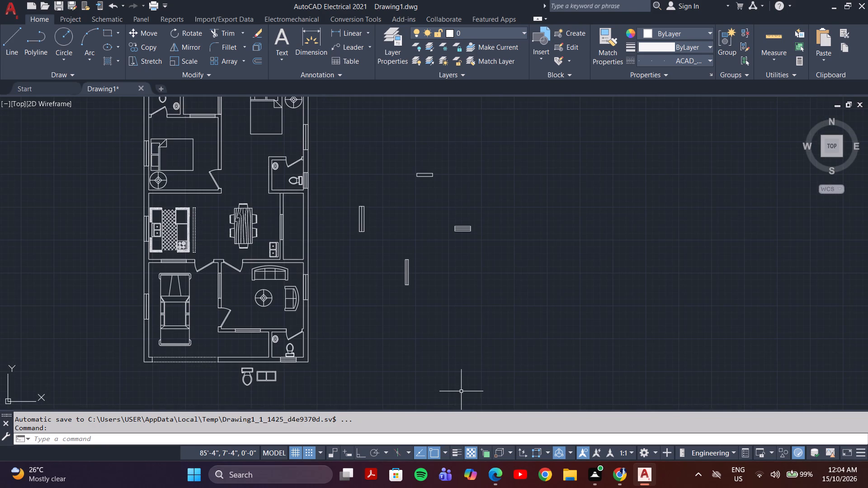
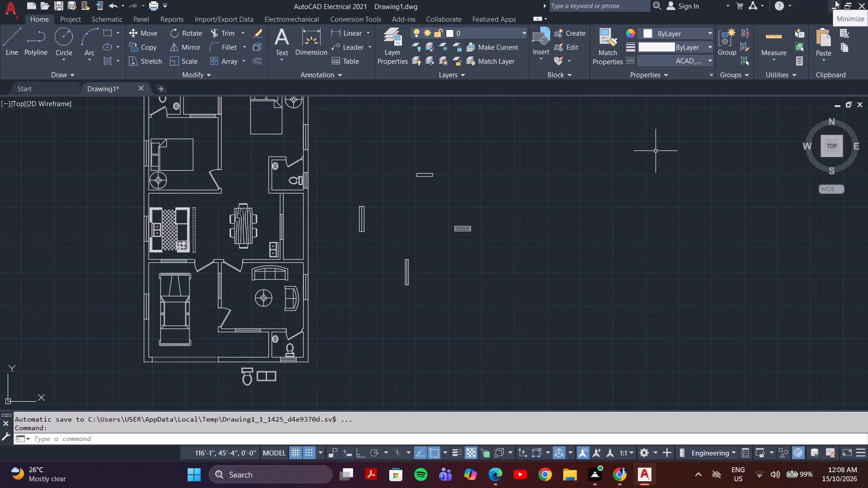
# Delete the four loose window symbols lying outside the house plan, east of the exterior wall.
pyautogui.moveTo(535, 211); pyautogui.dragTo(614, 311, button='middle')
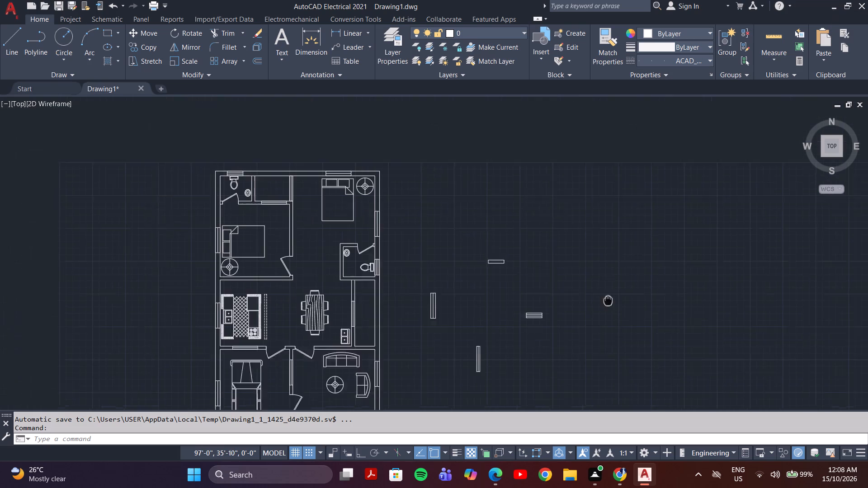
pyautogui.moveTo(614, 311); pyautogui.dragTo(615, 314, button='middle')
pyautogui.moveTo(353, 278); pyautogui.dragTo(488, 143, button='middle')
pyautogui.moveTo(554, 182); pyautogui.dragTo(541, 212, button='middle')
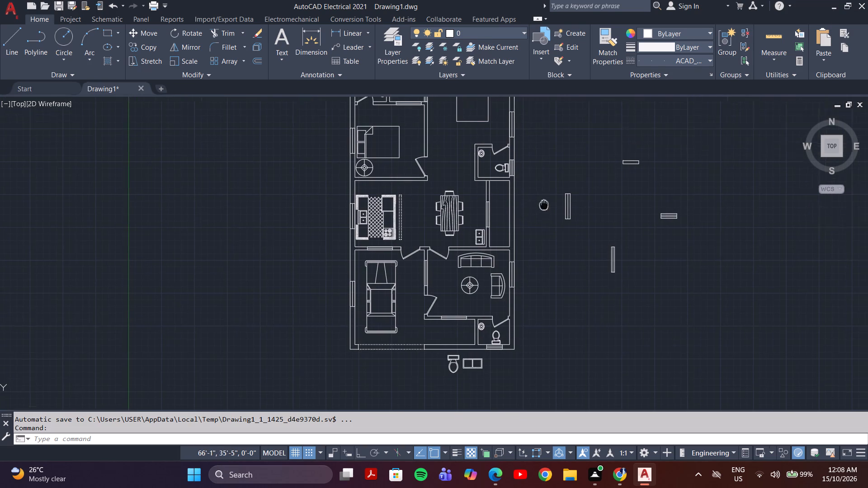
pyautogui.moveTo(541, 212); pyautogui.dragTo(540, 214, button='middle')
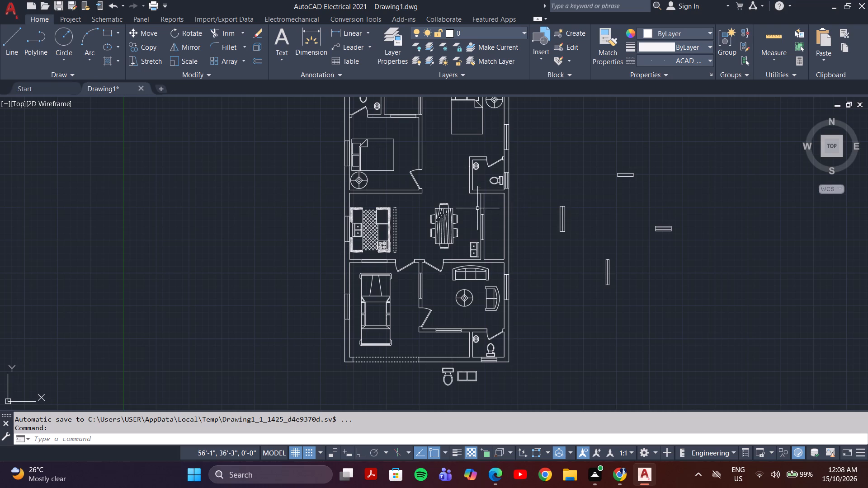
pyautogui.moveTo(481, 213); pyautogui.dragTo(465, 297, button='middle')
pyautogui.moveTo(462, 279); pyautogui.dragTo(428, 221, button='middle')
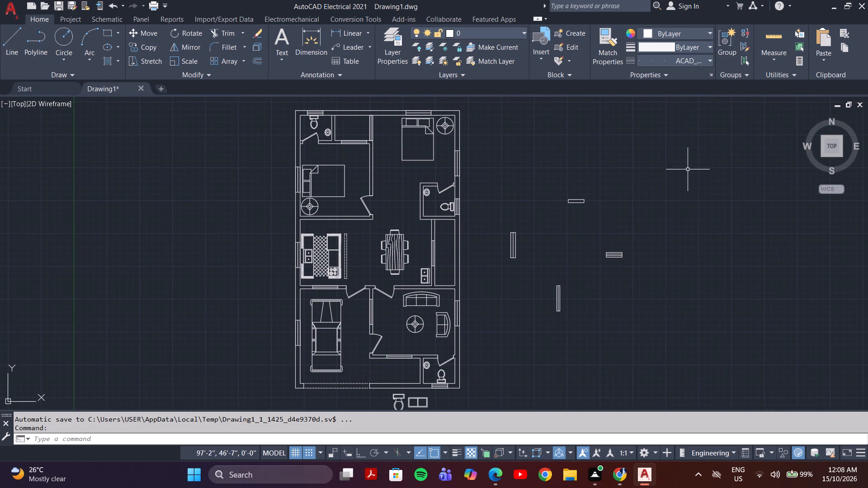
pyautogui.moveTo(638, 176); pyautogui.dragTo(626, 181)
pyautogui.click(503, 320)
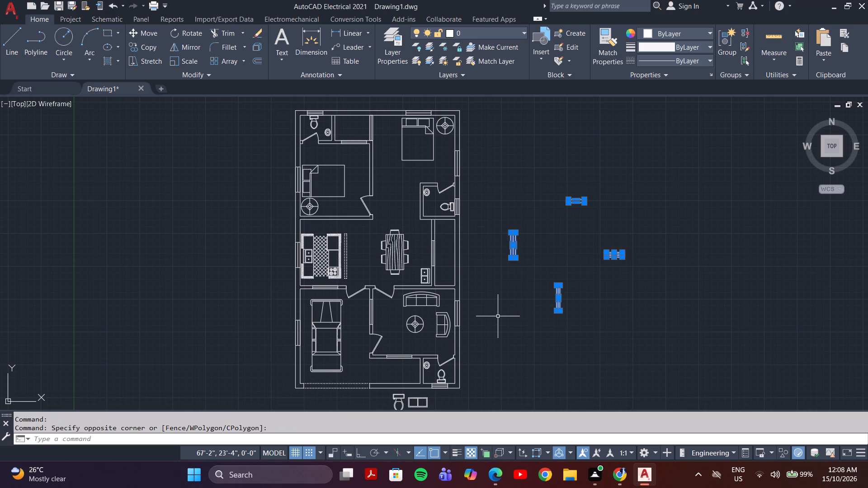
pyautogui.press('Delete')
# Delete the spare toilet and double-bowl sink left outside the plan below the south wall.
pyautogui.scroll(-1, 442, 341)
pyautogui.moveTo(423, 346); pyautogui.dragTo(334, 263, button='middle')
pyautogui.scroll(-1, 334, 263)
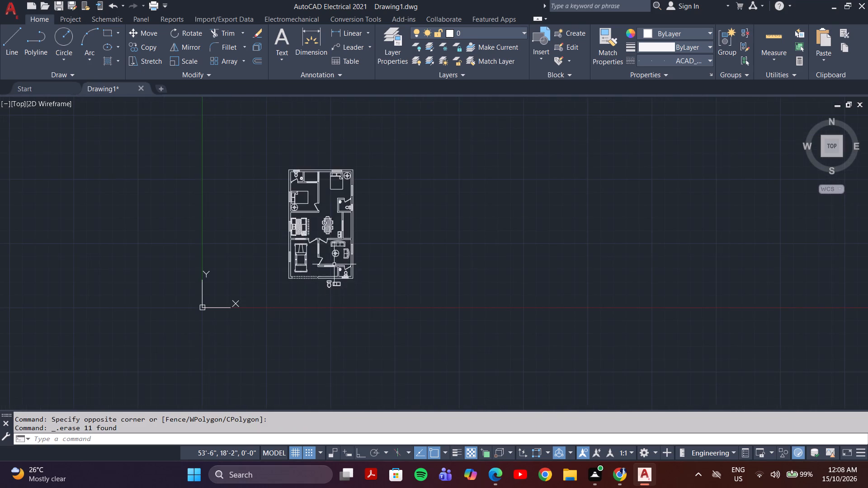
pyautogui.scroll(2, 335, 316)
pyautogui.moveTo(334, 305); pyautogui.dragTo(371, 362, button='middle')
pyautogui.scroll(1, 359, 288)
pyautogui.middleClick(359, 288)
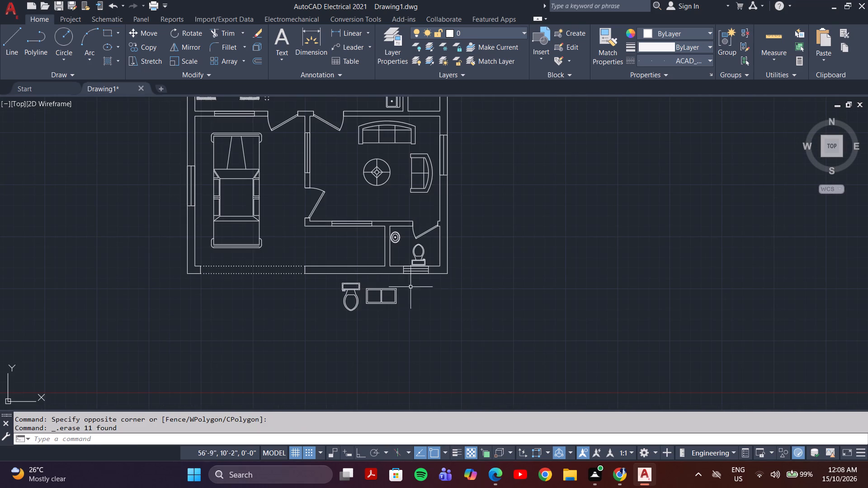
pyautogui.click(423, 280)
pyautogui.click(313, 318)
pyautogui.press('Delete')
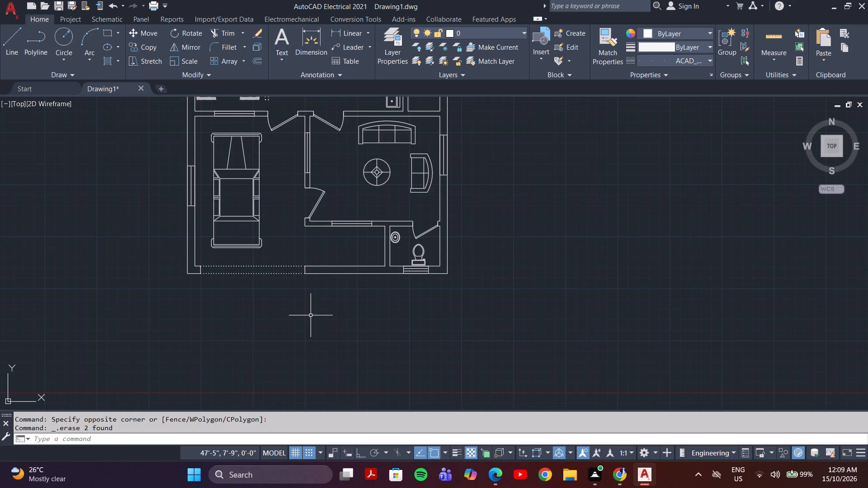
# Inspect the furnished floor plan from the garage and living room up to the bedrooms and the northwest bathroom's fixtures.
pyautogui.moveTo(325, 309); pyautogui.dragTo(325, 401, button='middle')
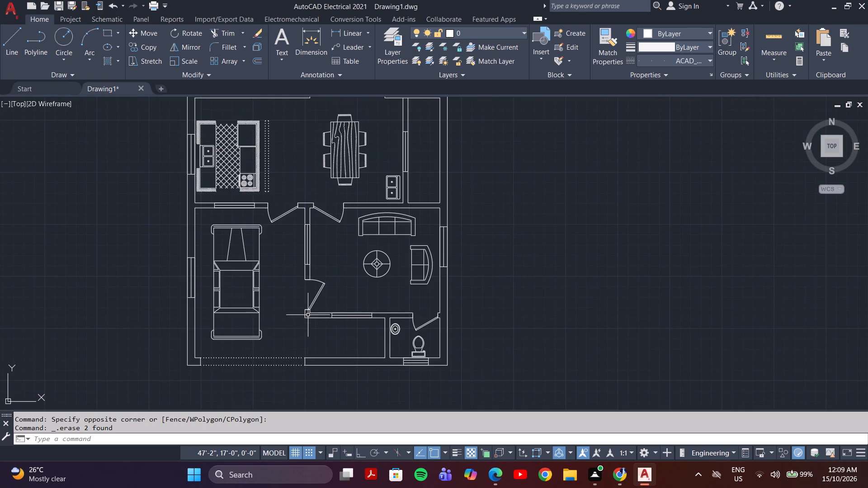
pyautogui.scroll(-1, 308, 315)
pyautogui.moveTo(308, 290); pyautogui.dragTo(306, 371, button='middle')
pyautogui.moveTo(287, 262); pyautogui.dragTo(291, 329, button='middle')
pyautogui.scroll(3, 257, 260)
pyautogui.scroll(-2, 257, 260)
pyautogui.middleClick(257, 260)
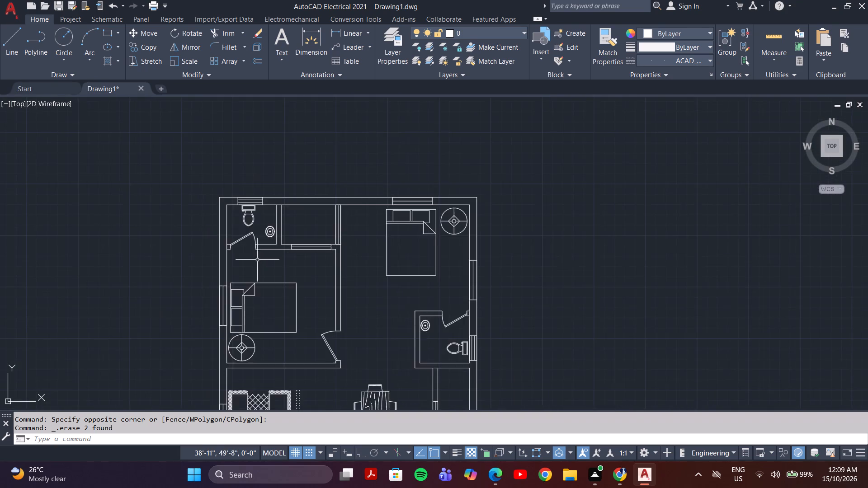
pyautogui.moveTo(257, 260); pyautogui.dragTo(269, 301, button='middle')
pyautogui.moveTo(325, 245); pyautogui.dragTo(206, 332, button='middle')
pyautogui.scroll(2, 255, 206)
pyautogui.moveTo(255, 206); pyautogui.dragTo(255, 236, button='middle')
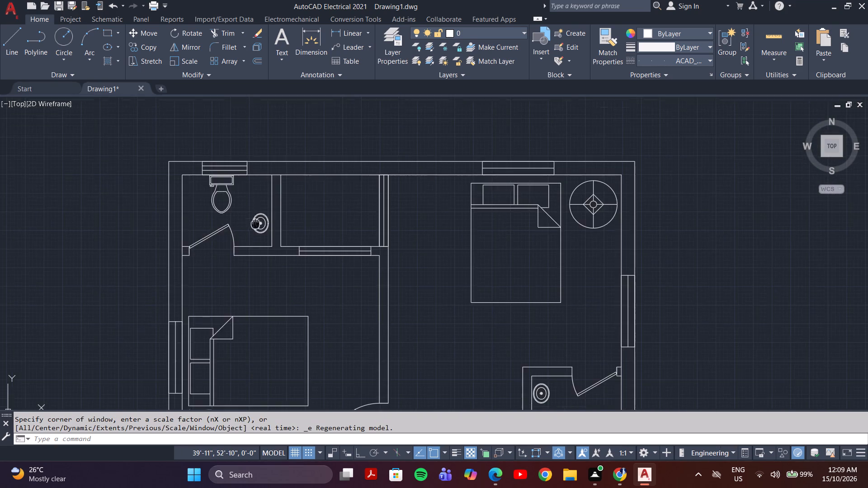
pyautogui.moveTo(255, 236); pyautogui.dragTo(250, 285, button='middle')
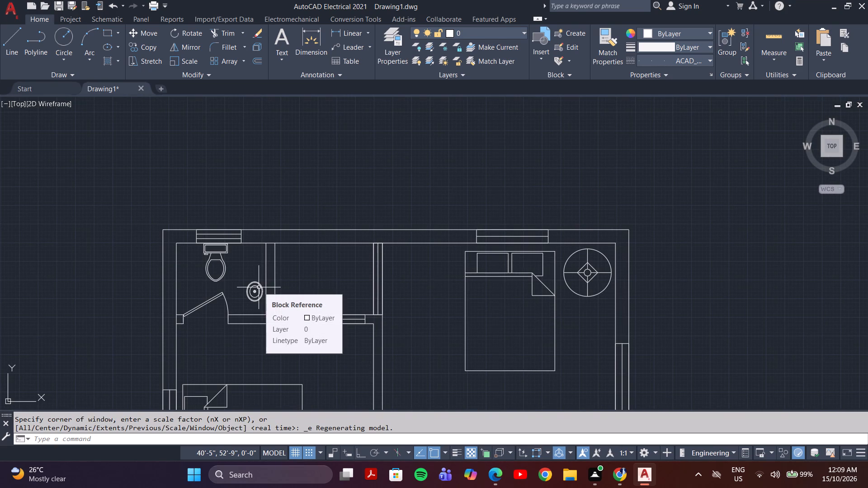
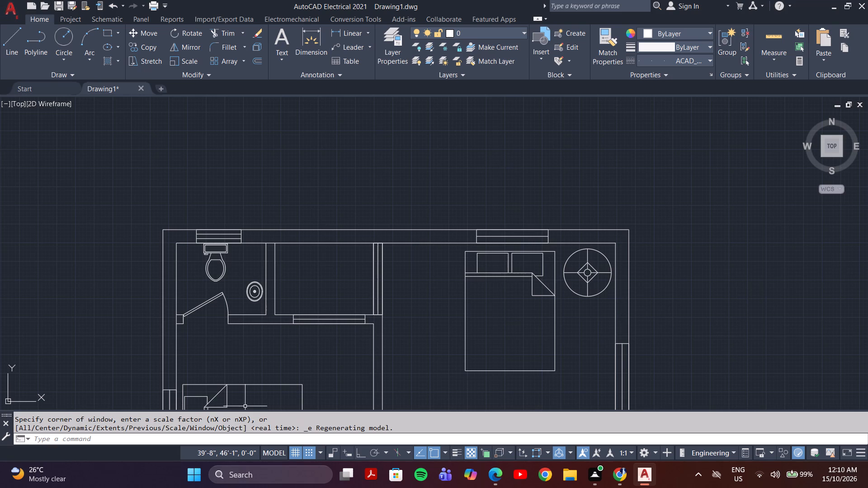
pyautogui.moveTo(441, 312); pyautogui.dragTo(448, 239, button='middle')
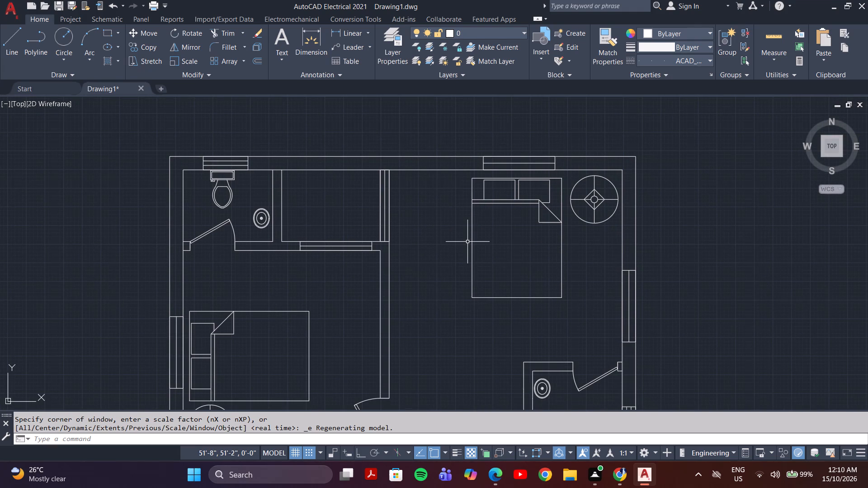
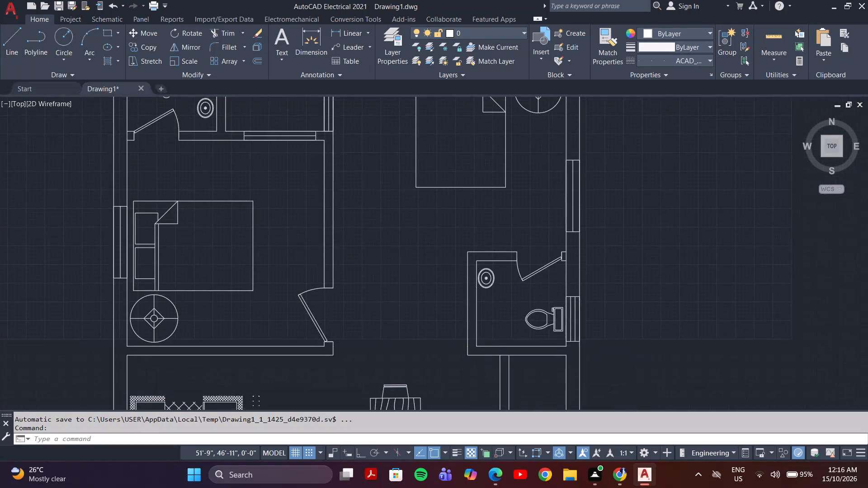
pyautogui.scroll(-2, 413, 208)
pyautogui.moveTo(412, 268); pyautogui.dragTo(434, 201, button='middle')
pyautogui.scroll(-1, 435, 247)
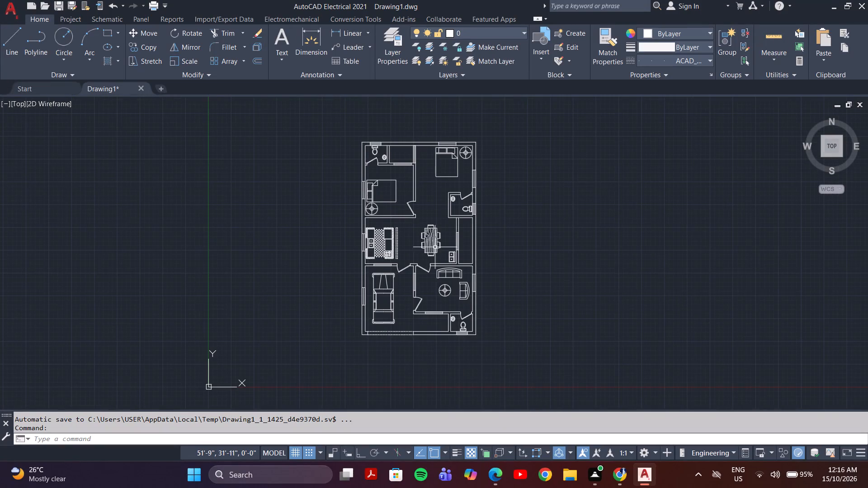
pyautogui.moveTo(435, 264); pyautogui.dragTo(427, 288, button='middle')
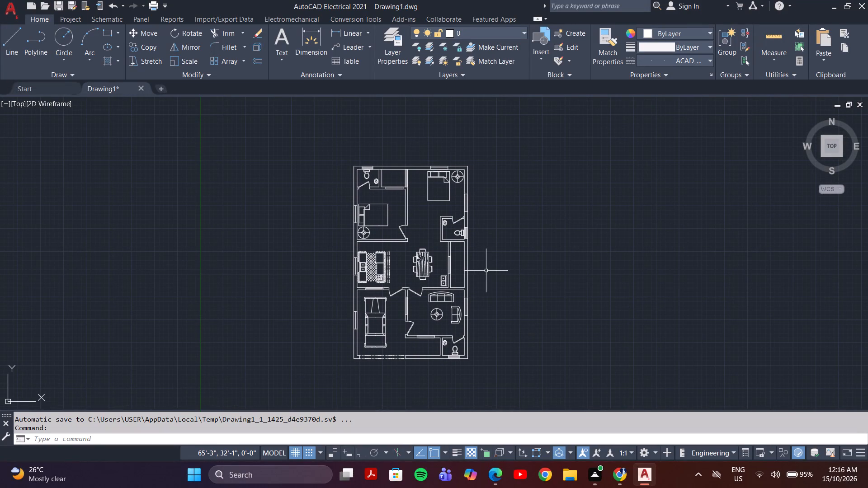